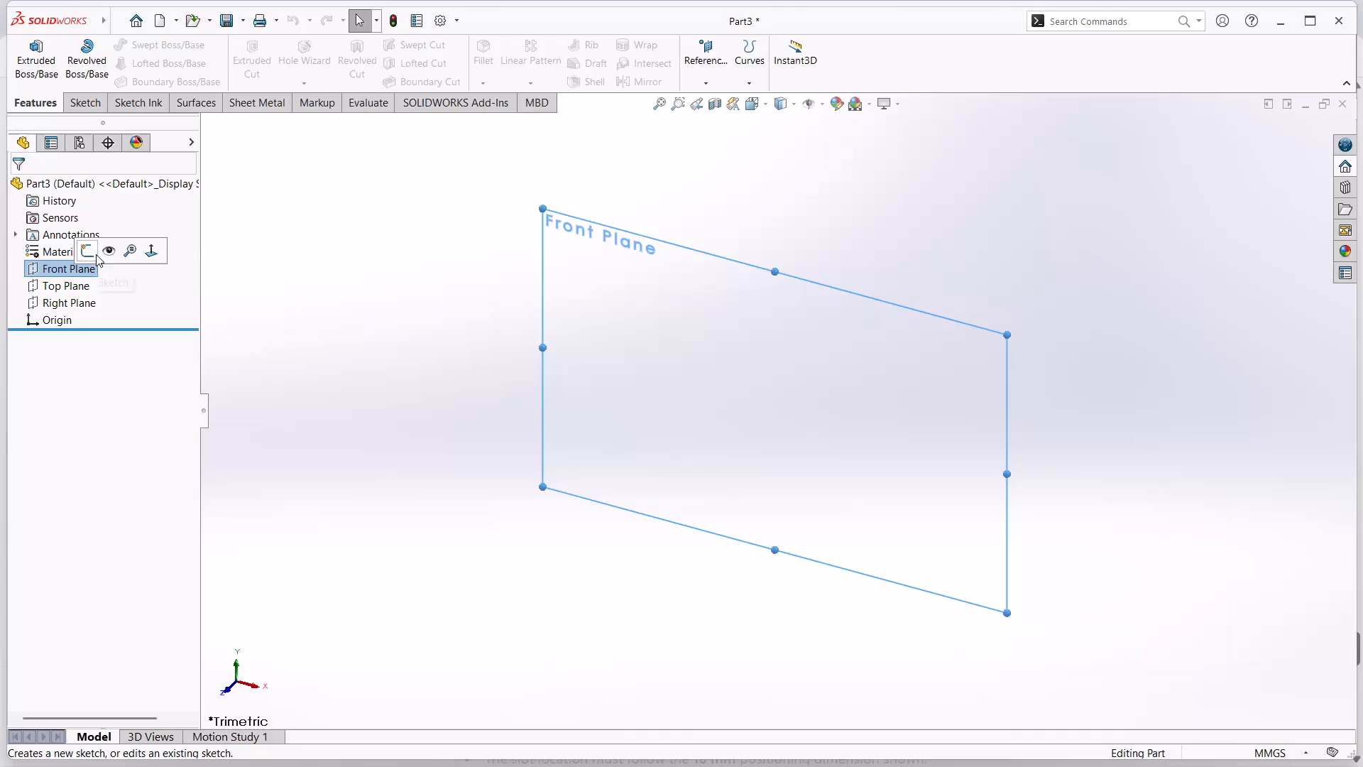
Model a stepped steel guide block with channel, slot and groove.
Start a sketch on the Front Plane and draw a vertical centerline about 210 mm long through the origin.
left_click(93, 251)
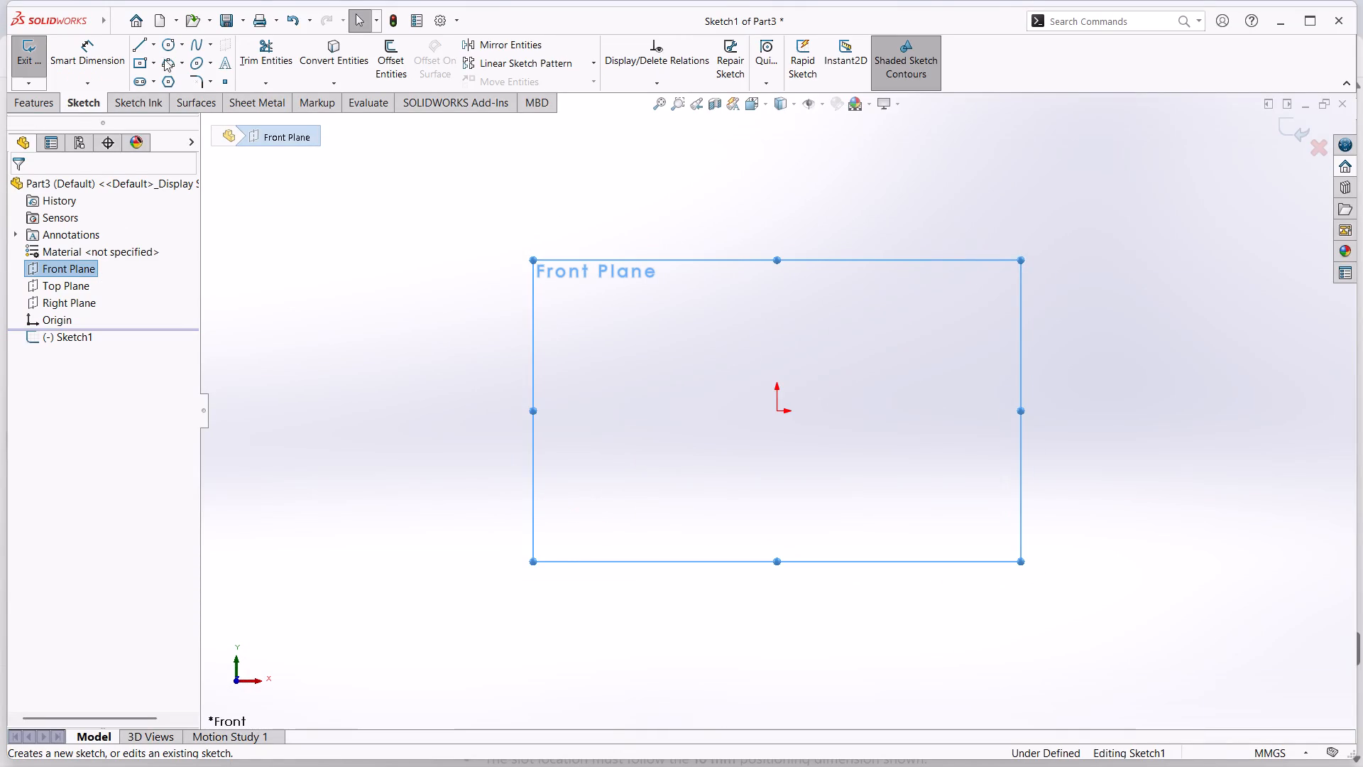
left_click(153, 45)
left_click(175, 75)
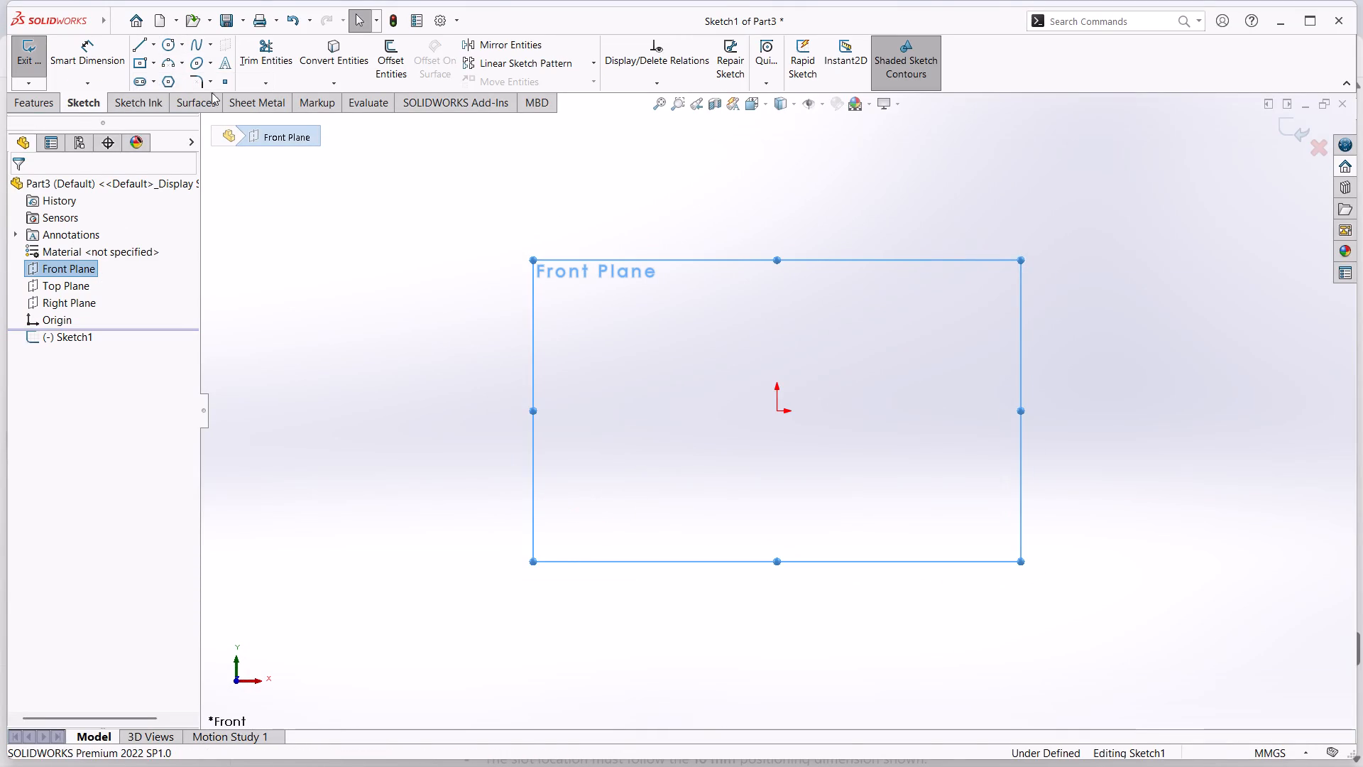
left_click(778, 131)
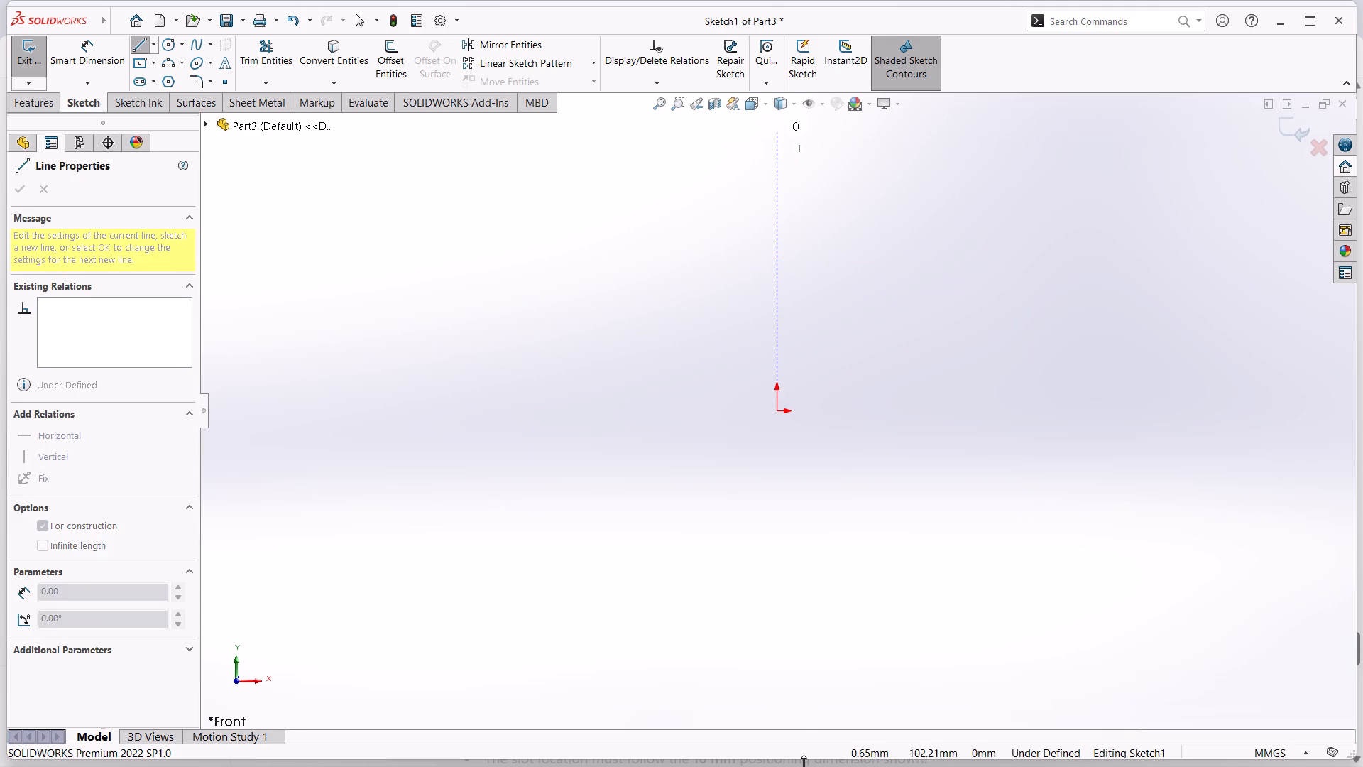
left_click(774, 706)
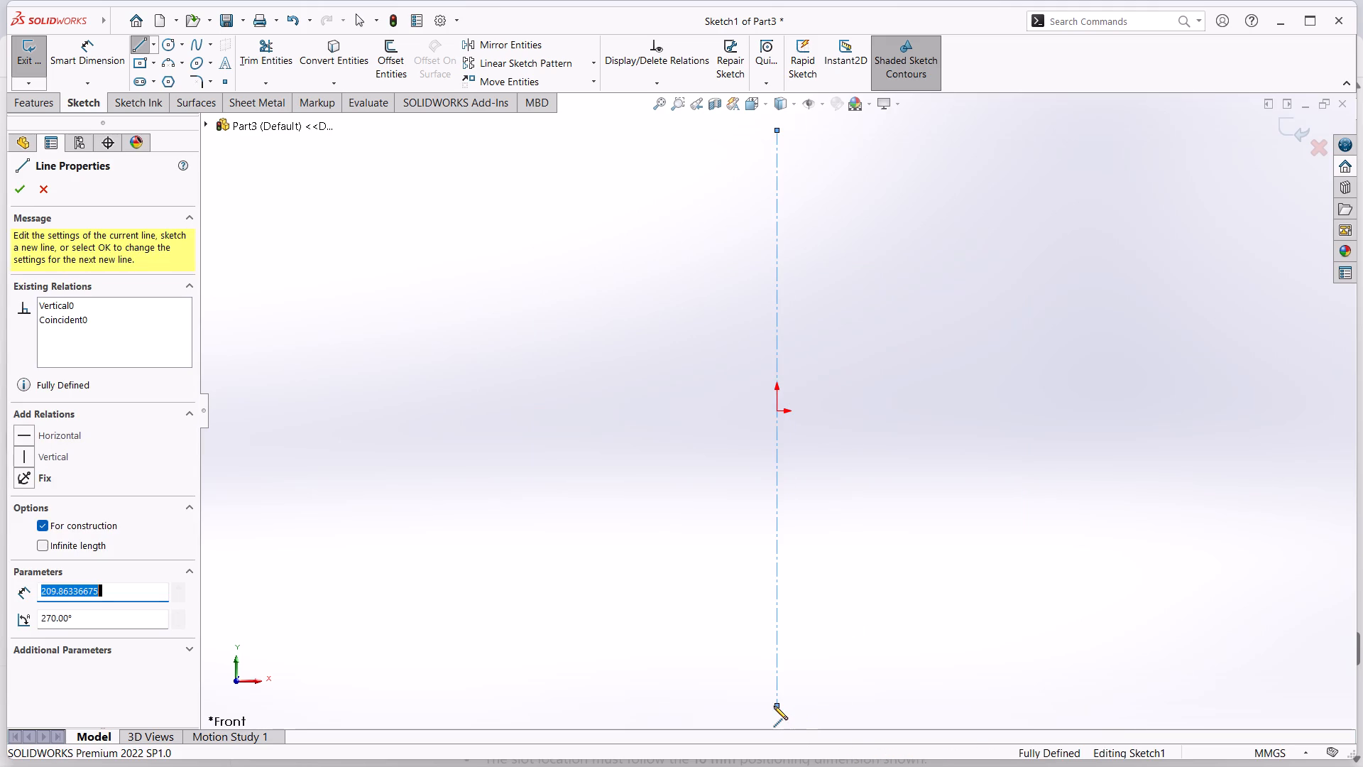
key("Escape")
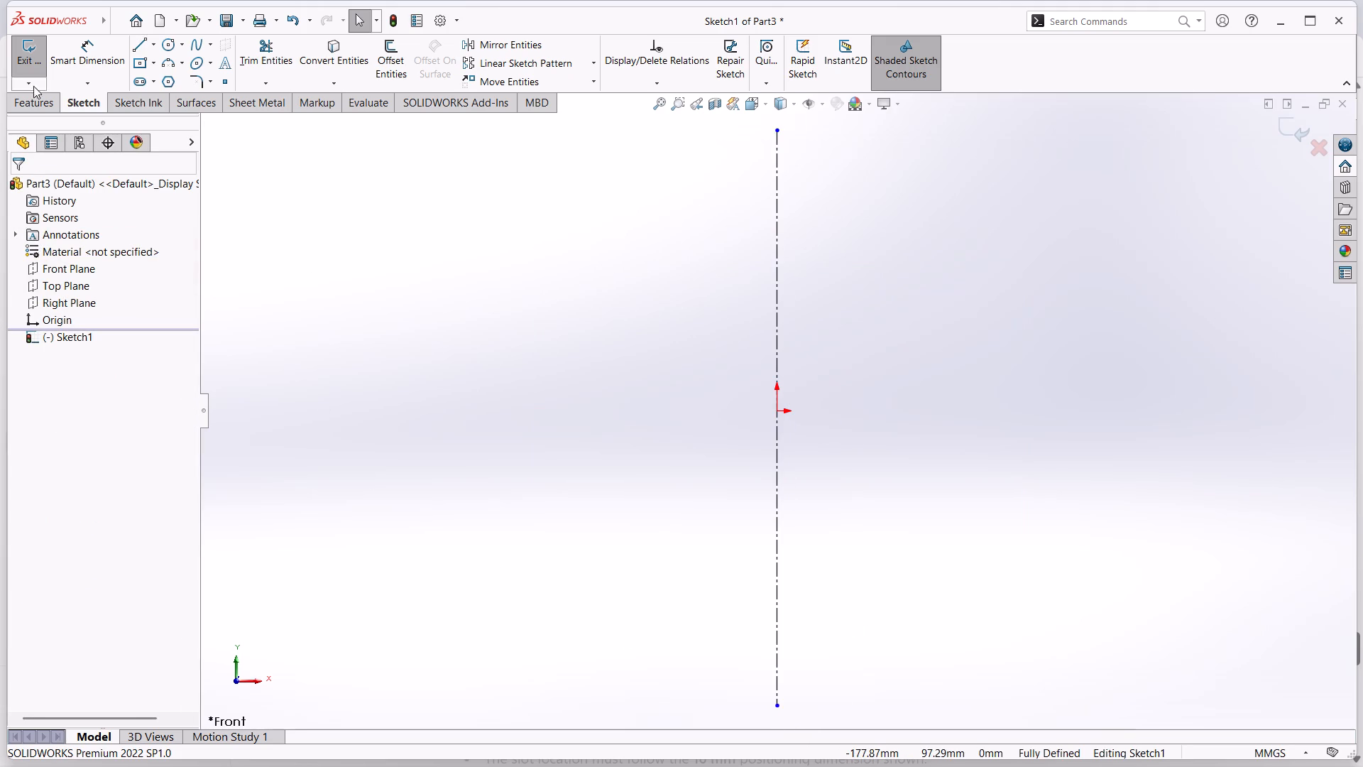
Draw a long horizontal centerline through the origin, crossing the vertical centerline and extending well beyond it on both sides.
left_click(148, 47)
left_click(151, 43)
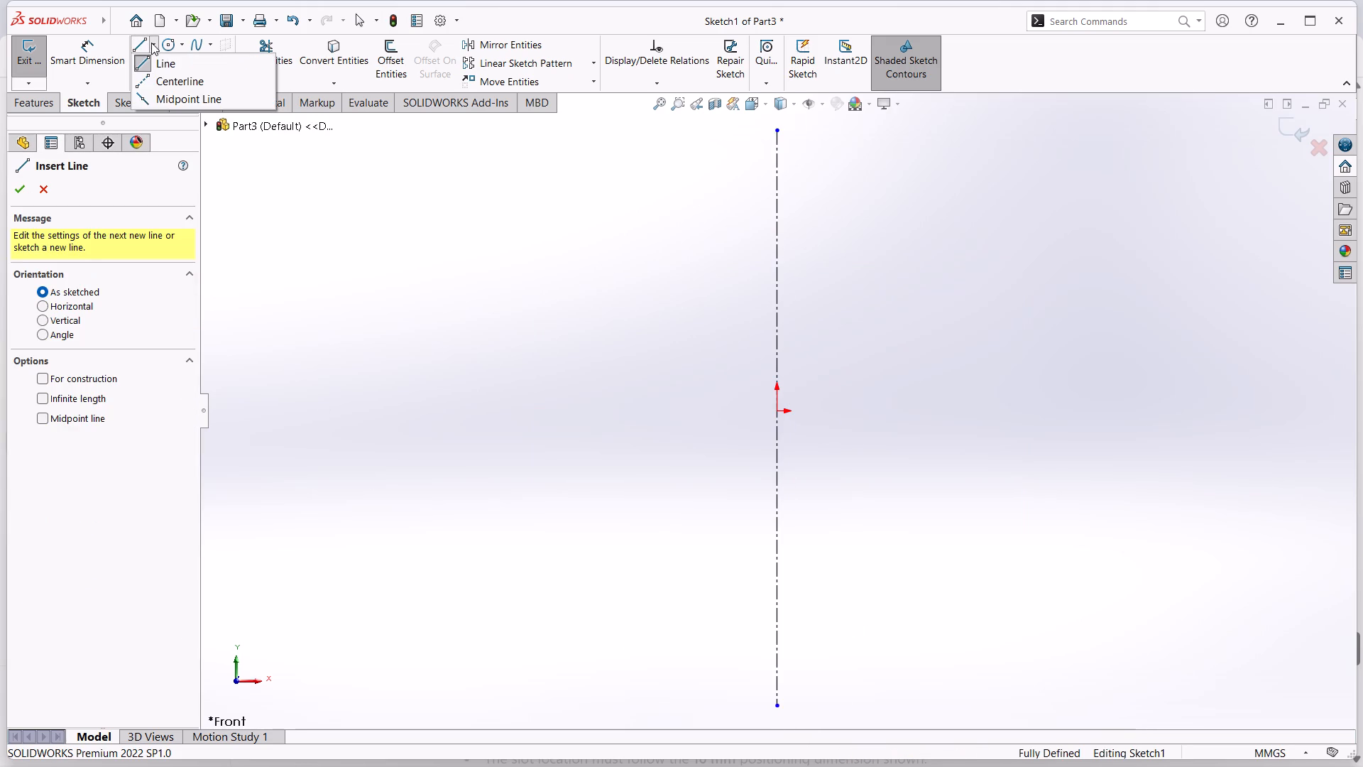
left_click(155, 75)
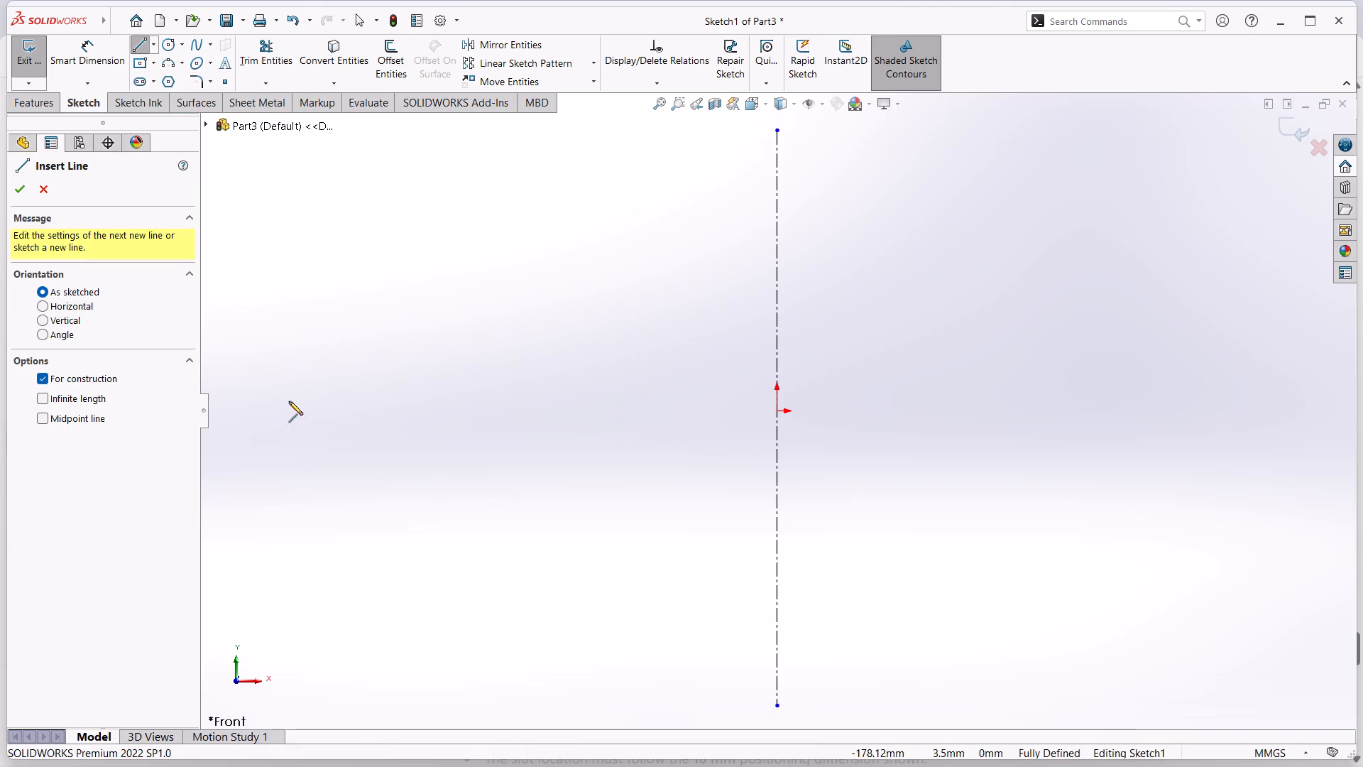
left_click(289, 410)
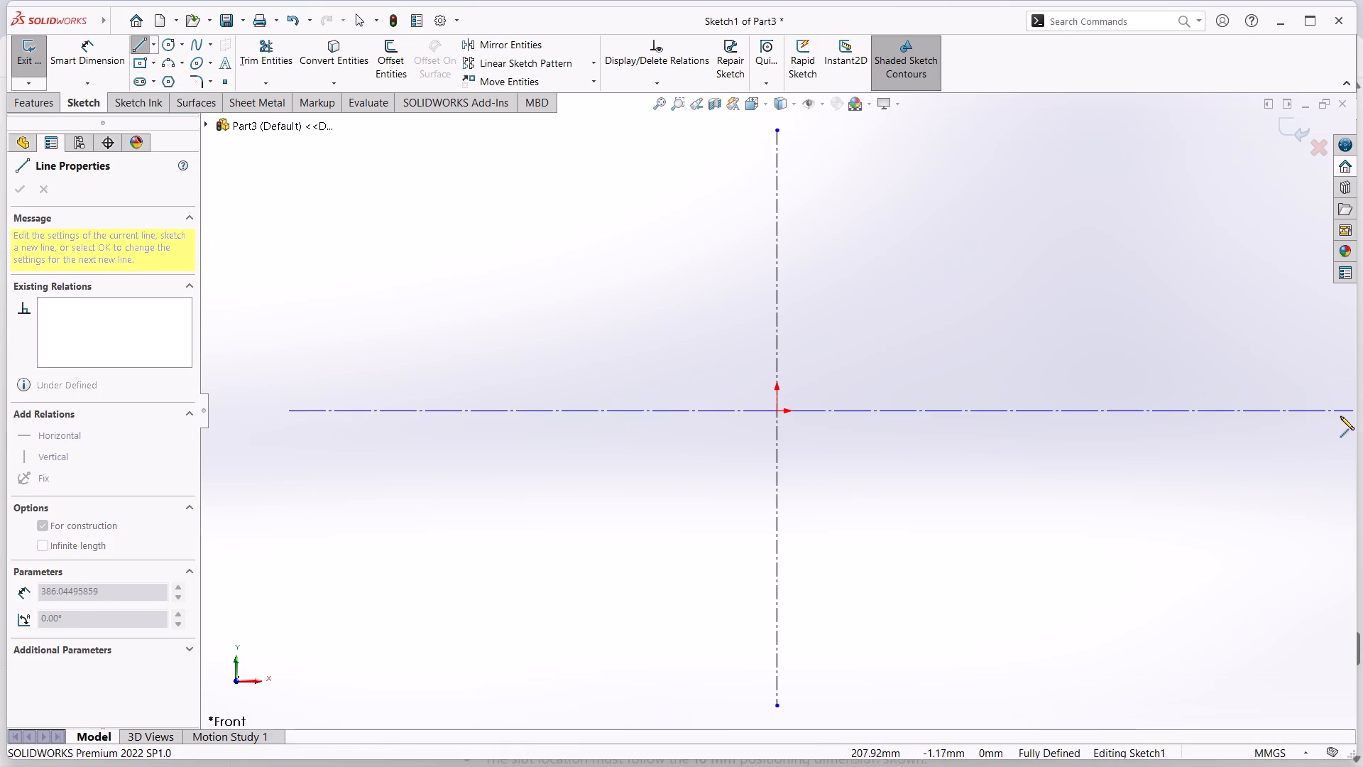
left_click(1332, 413)
key("Escape")
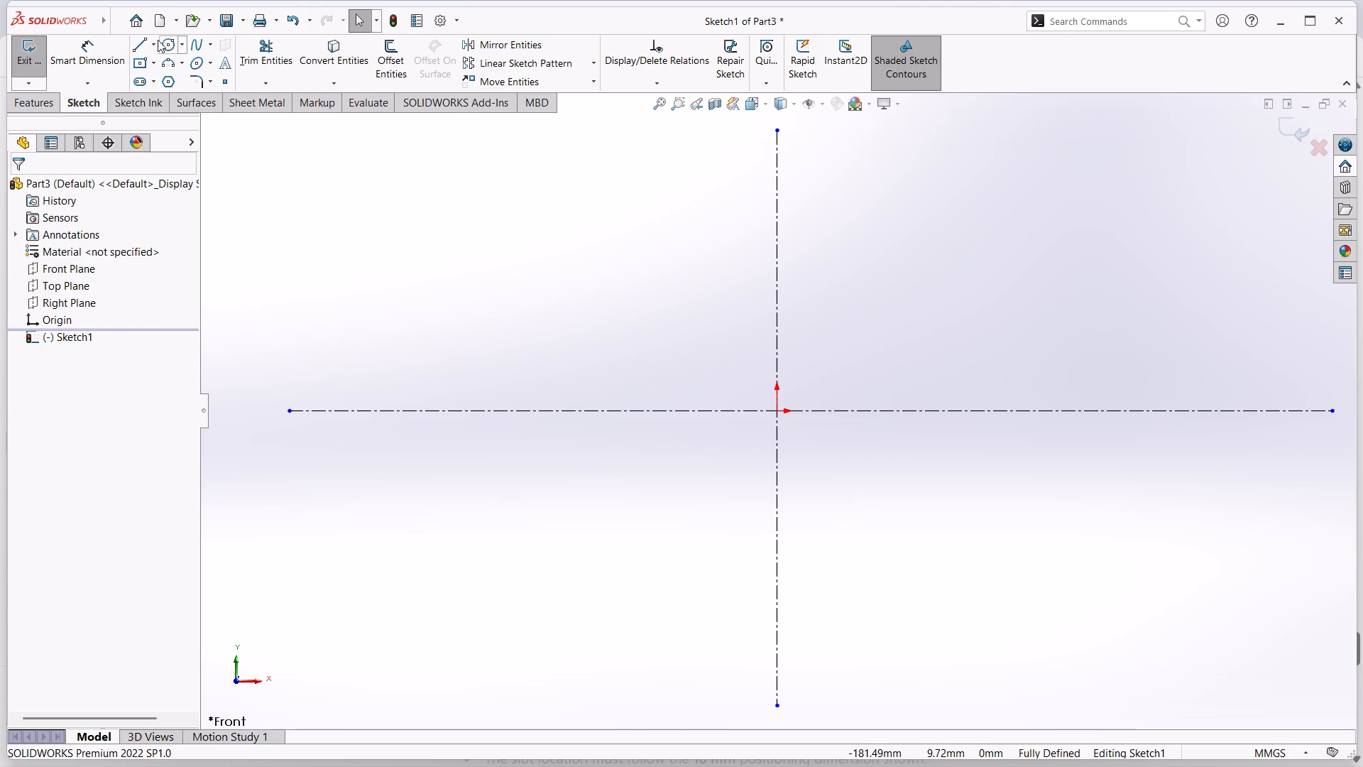
Sketch a closed L-shaped line profile from the origin, about 135 mm wide and 53 mm high, with its raised block at the far end.
left_click(140, 38)
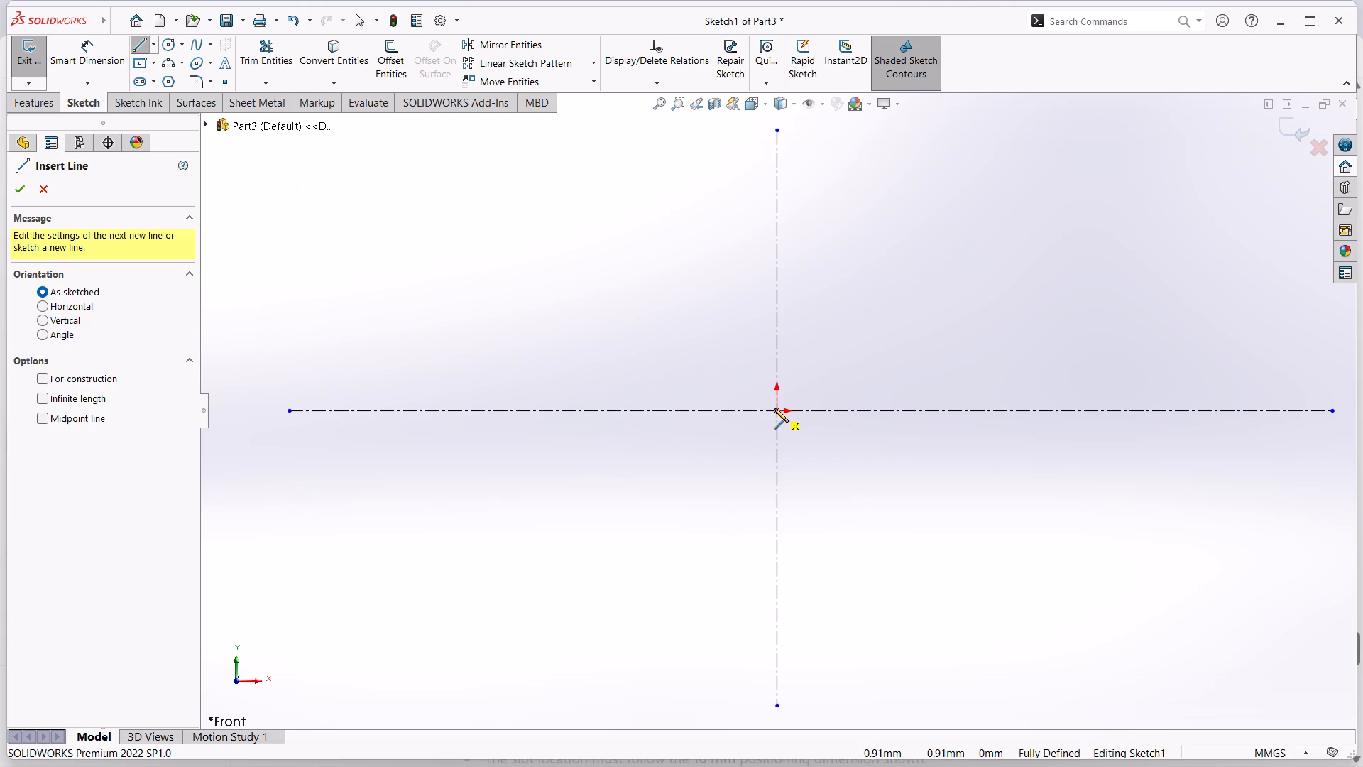
left_click(775, 411)
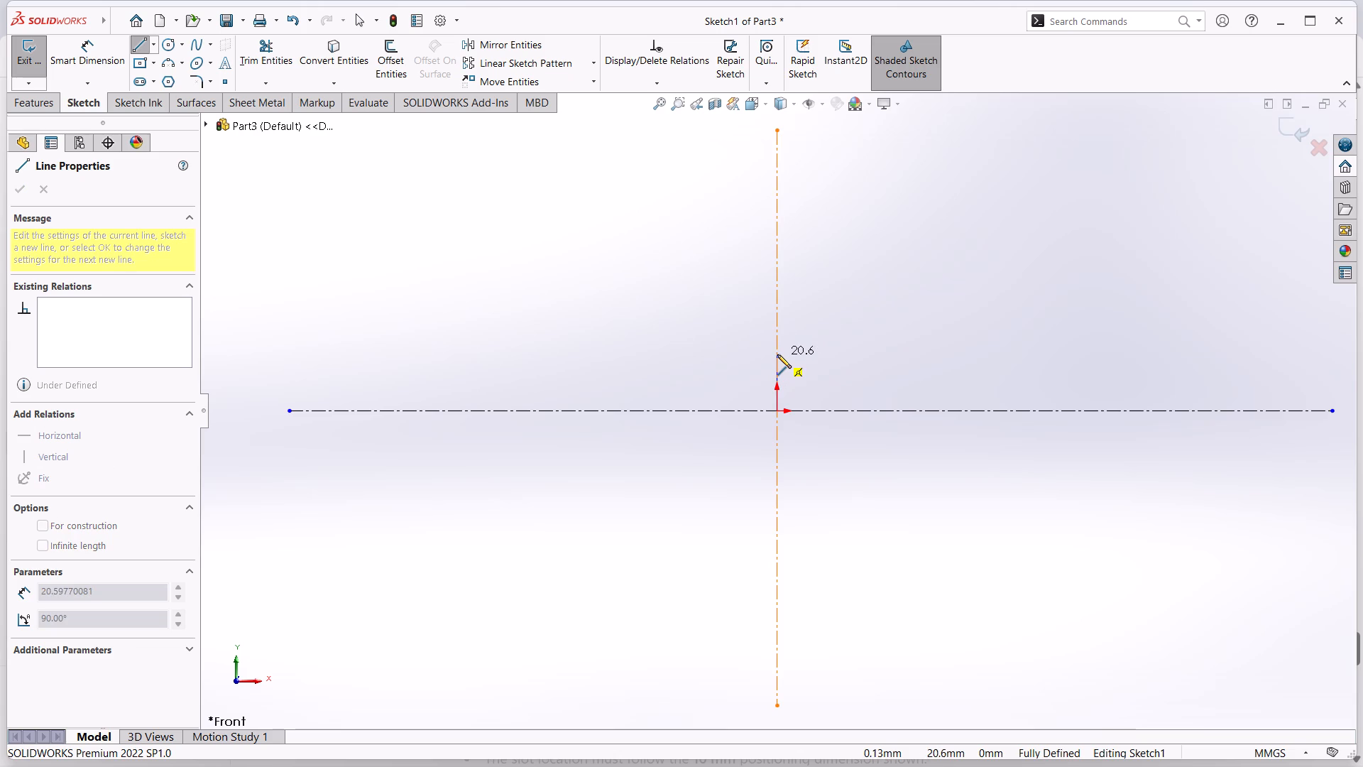
left_click(777, 354)
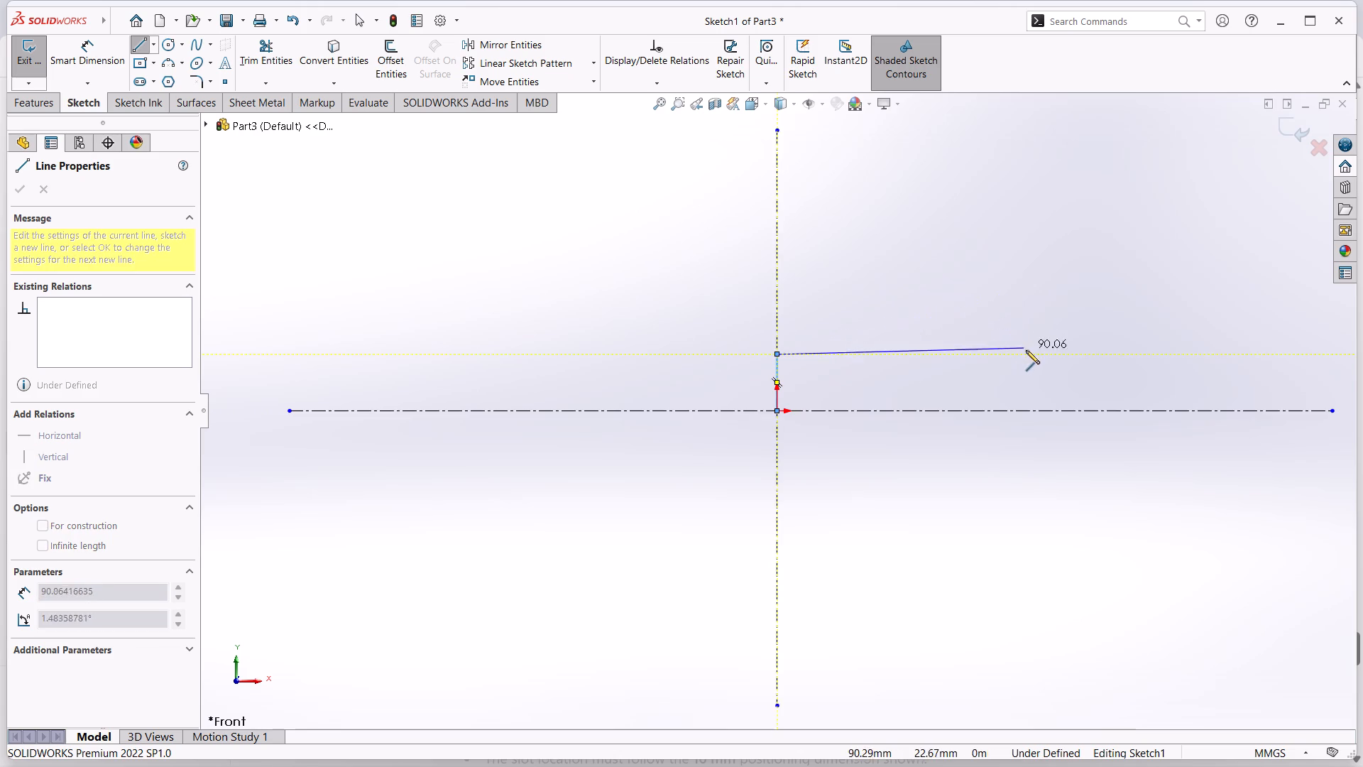
left_click(1041, 356)
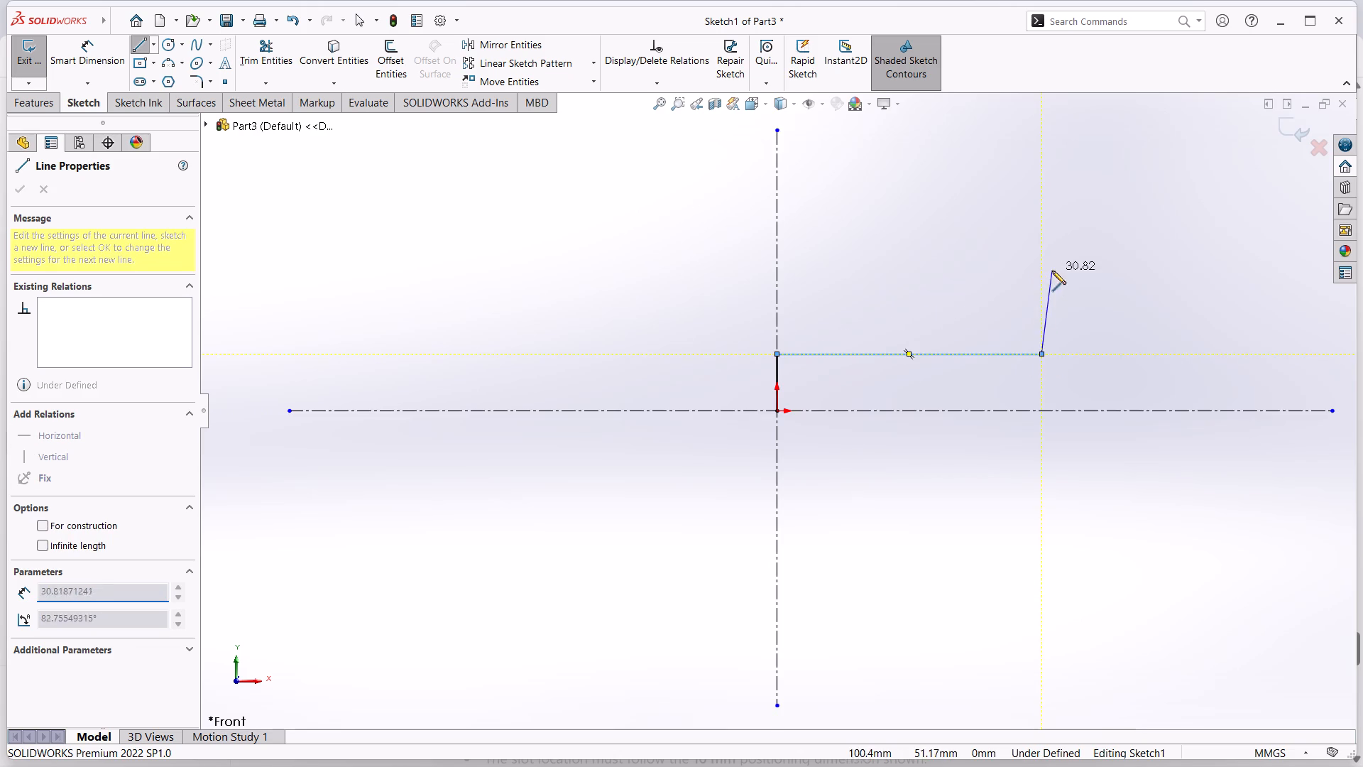
left_click(1040, 266)
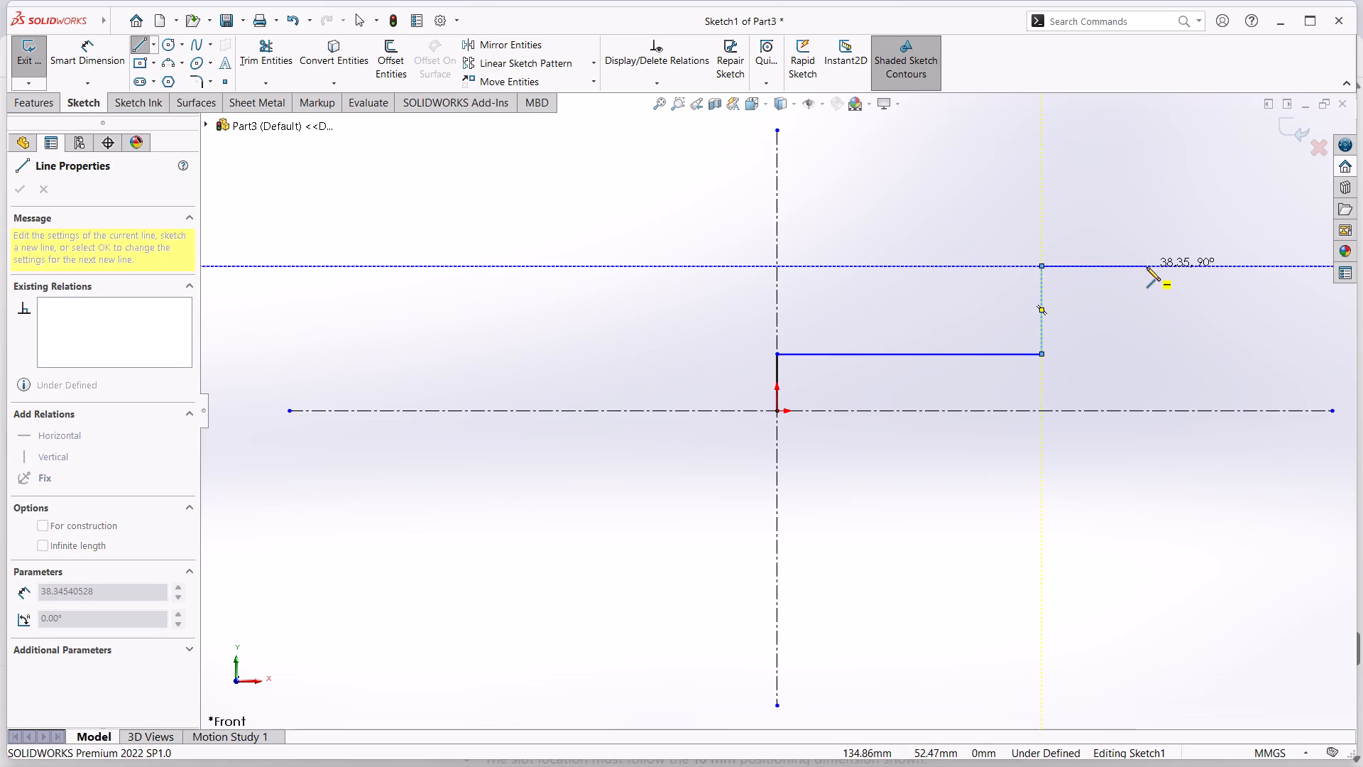
left_click(1146, 267)
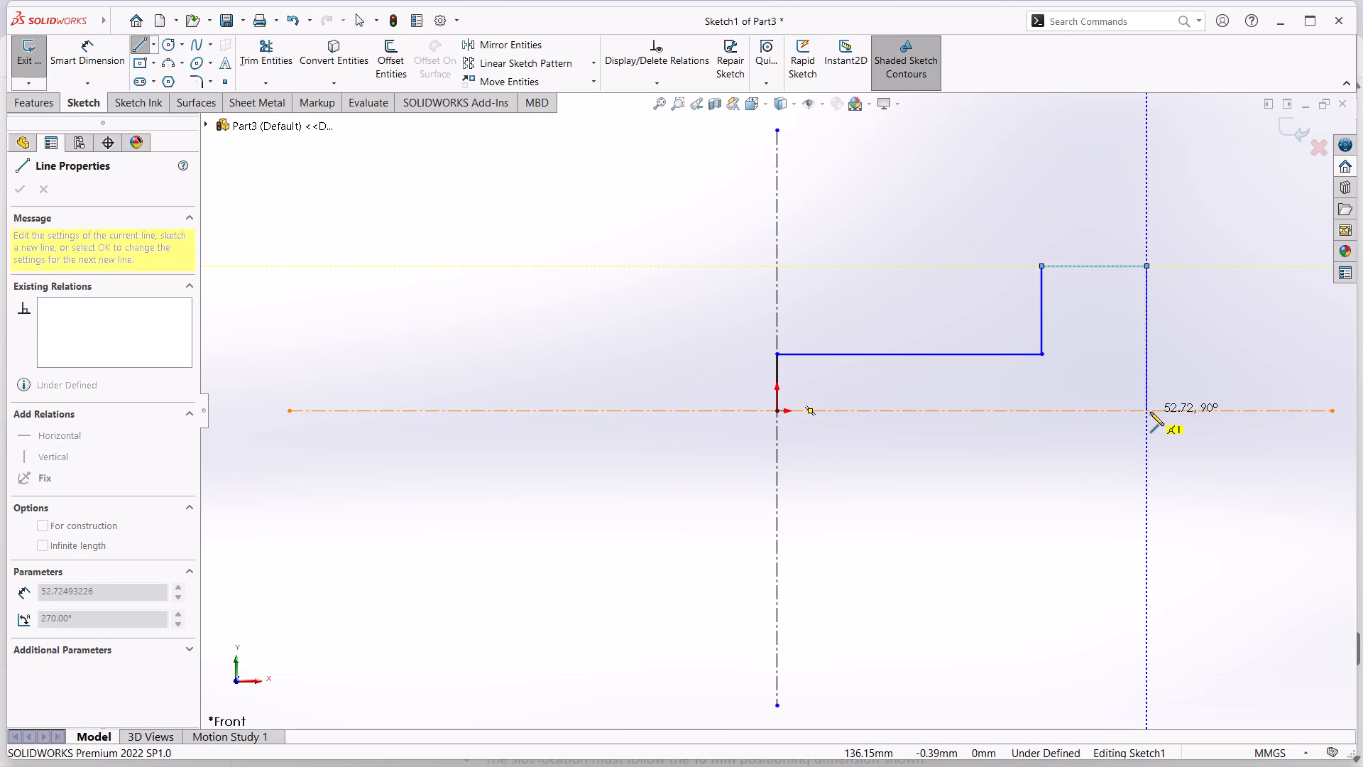
left_click(1150, 412)
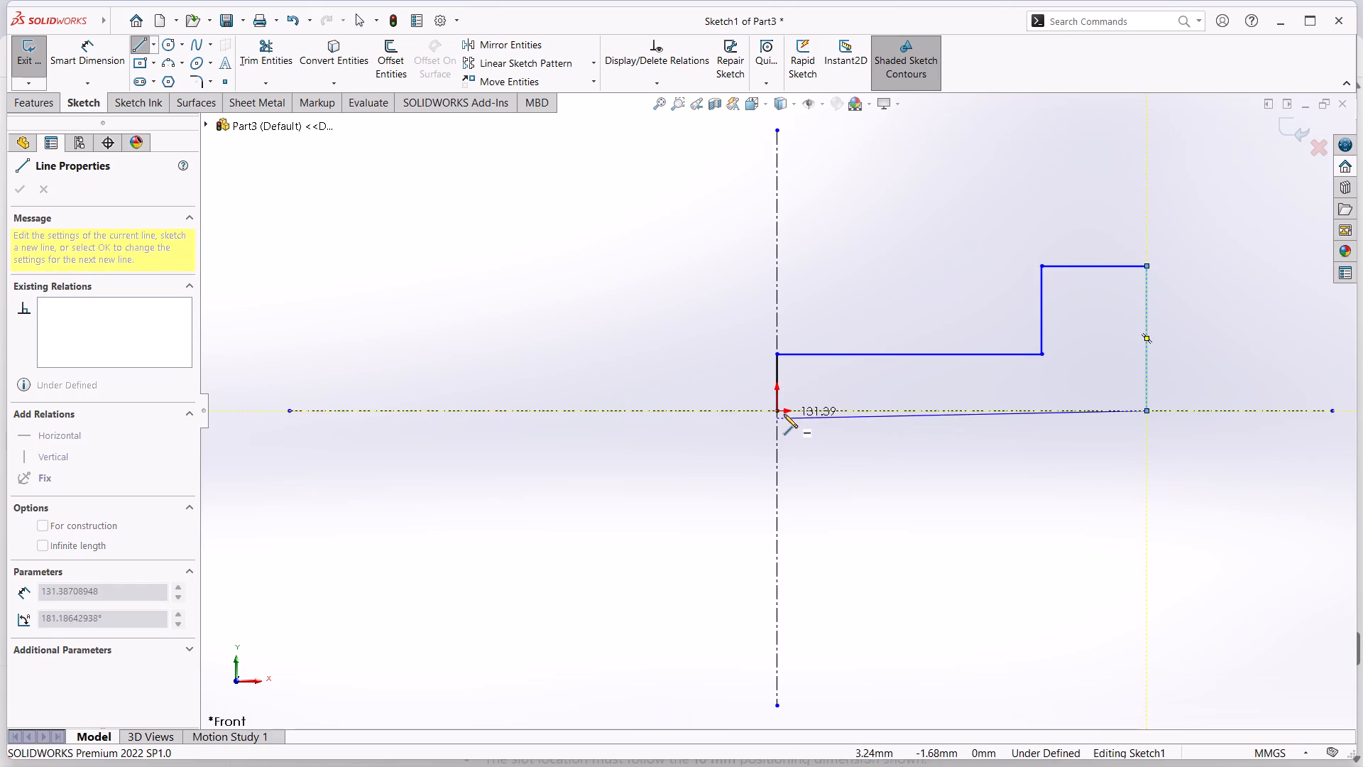
left_click(778, 412)
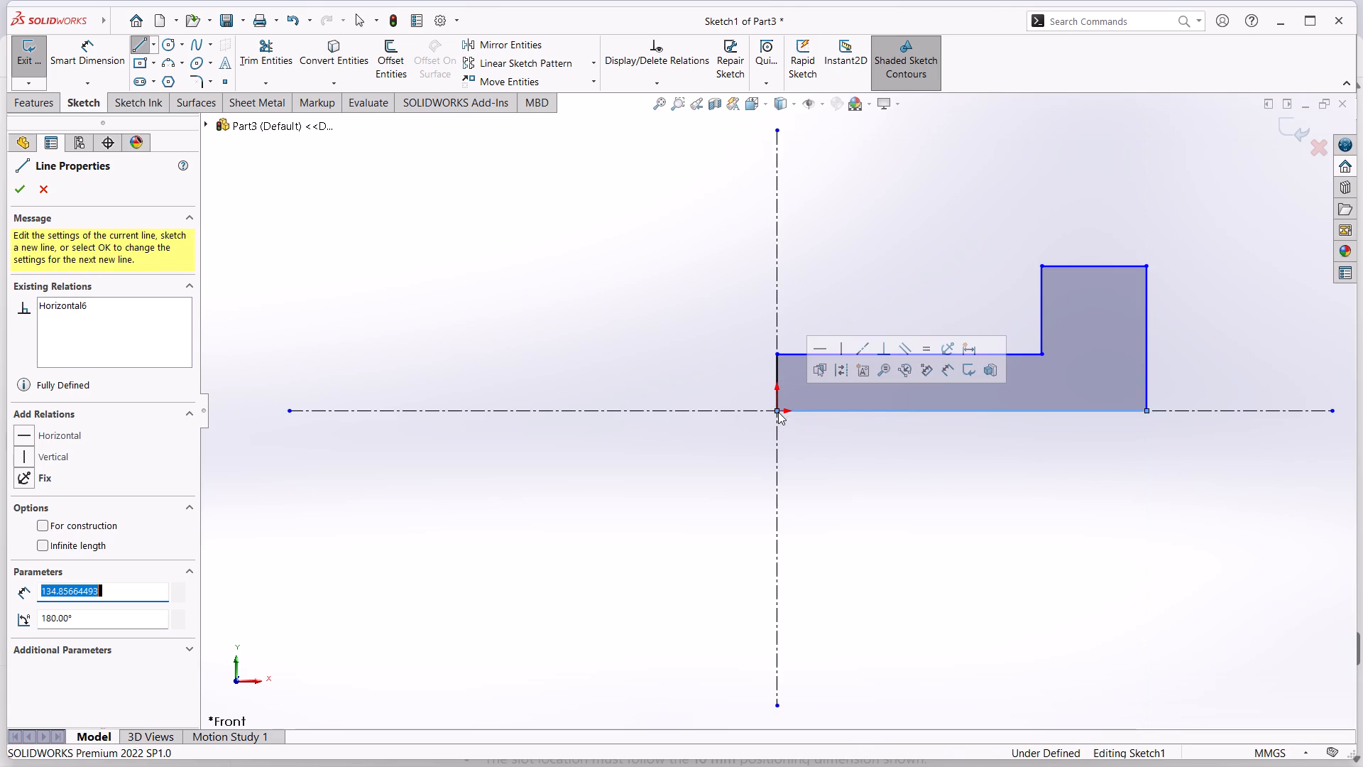
key("Escape")
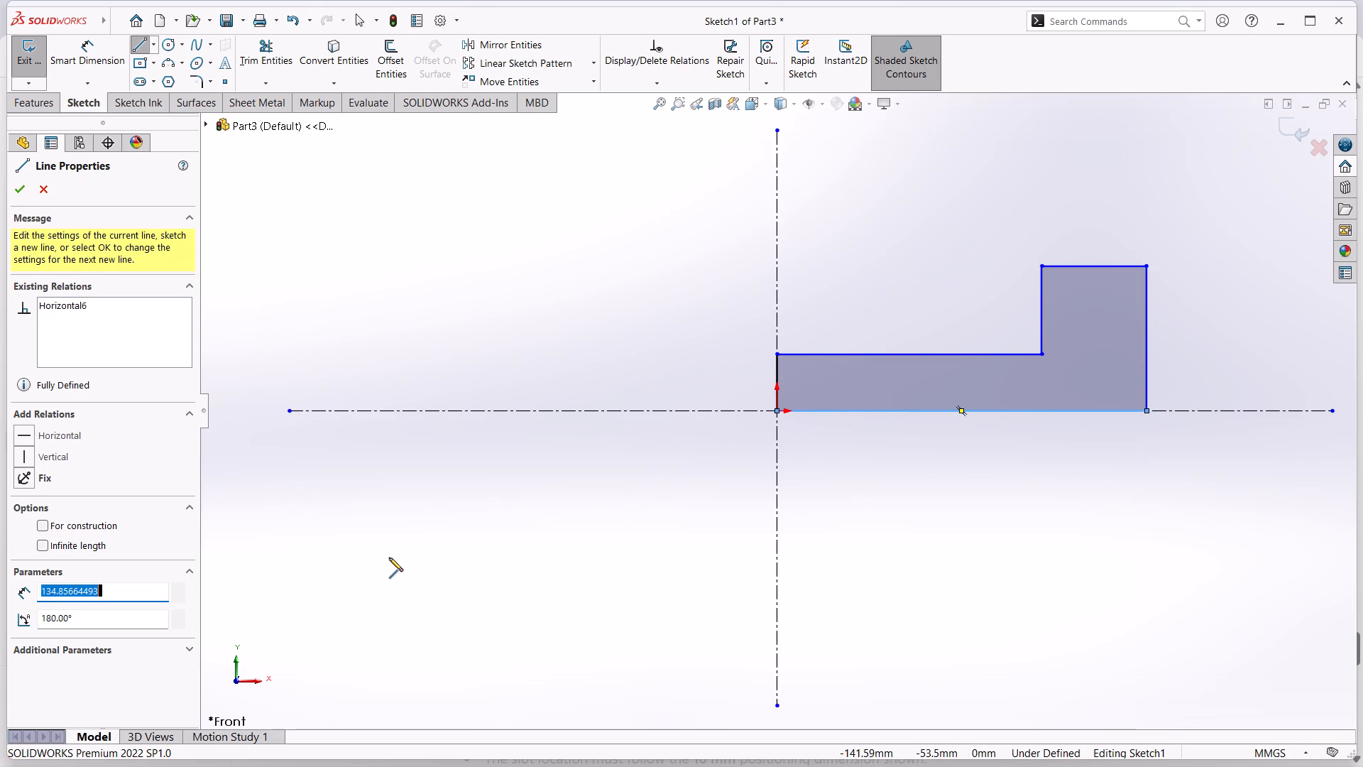
Dimension the profile's short vertical edge on the vertical centerline as 20 mm.
left_click(85, 65)
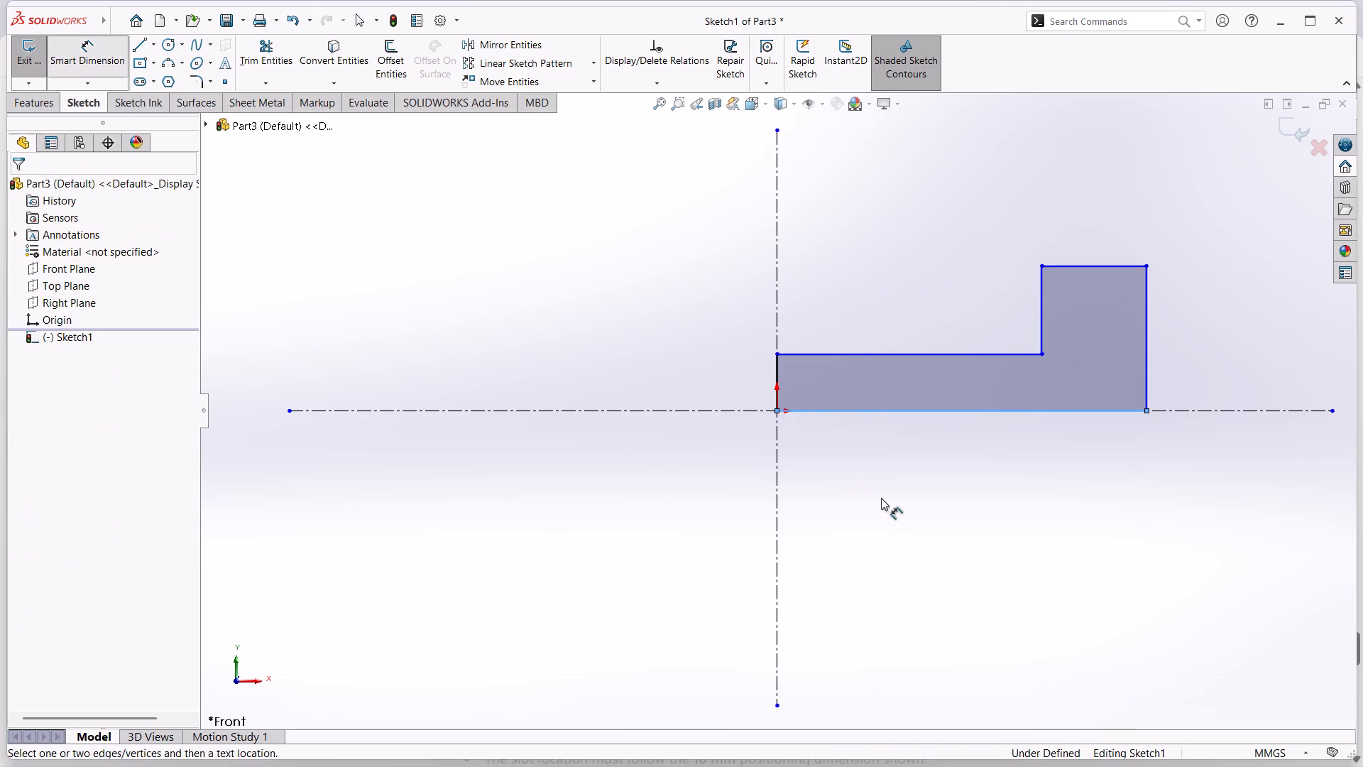
left_click(777, 369)
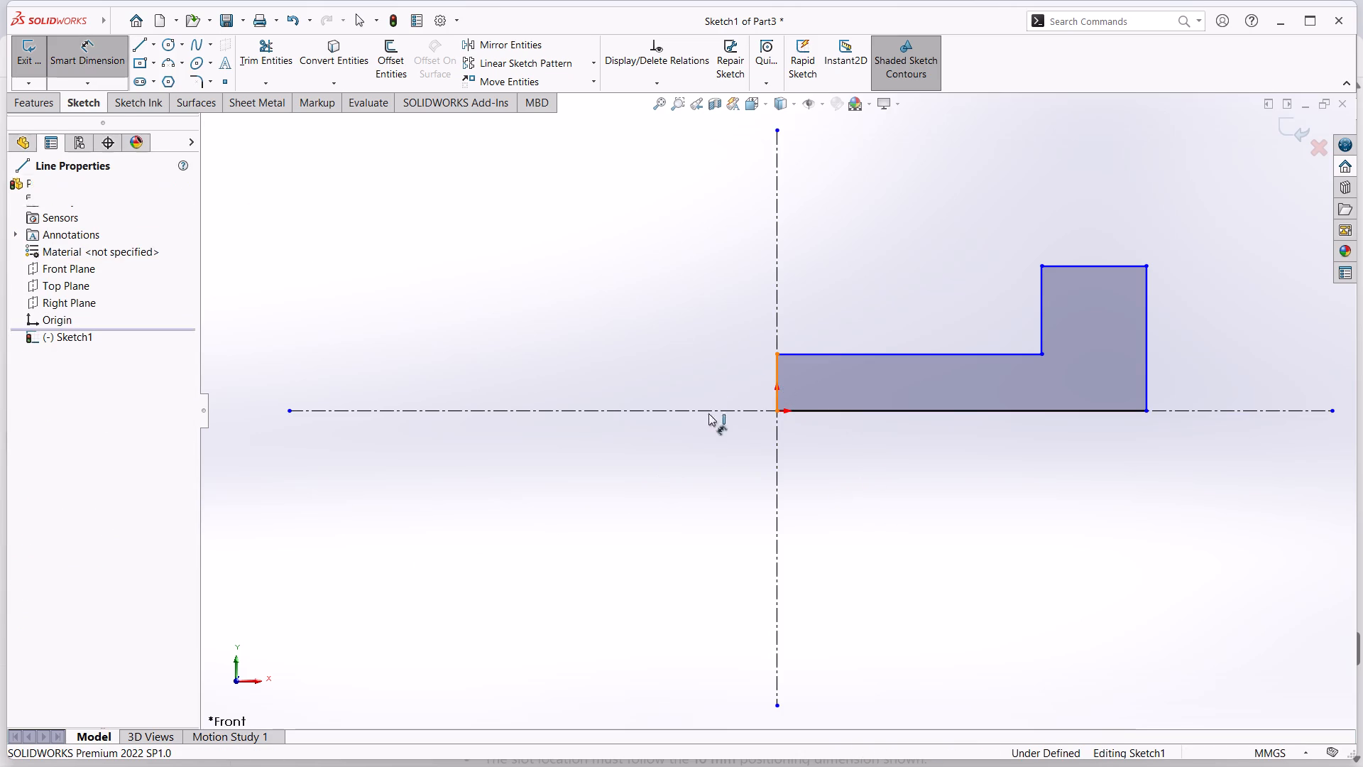
left_click(699, 462)
type("20")
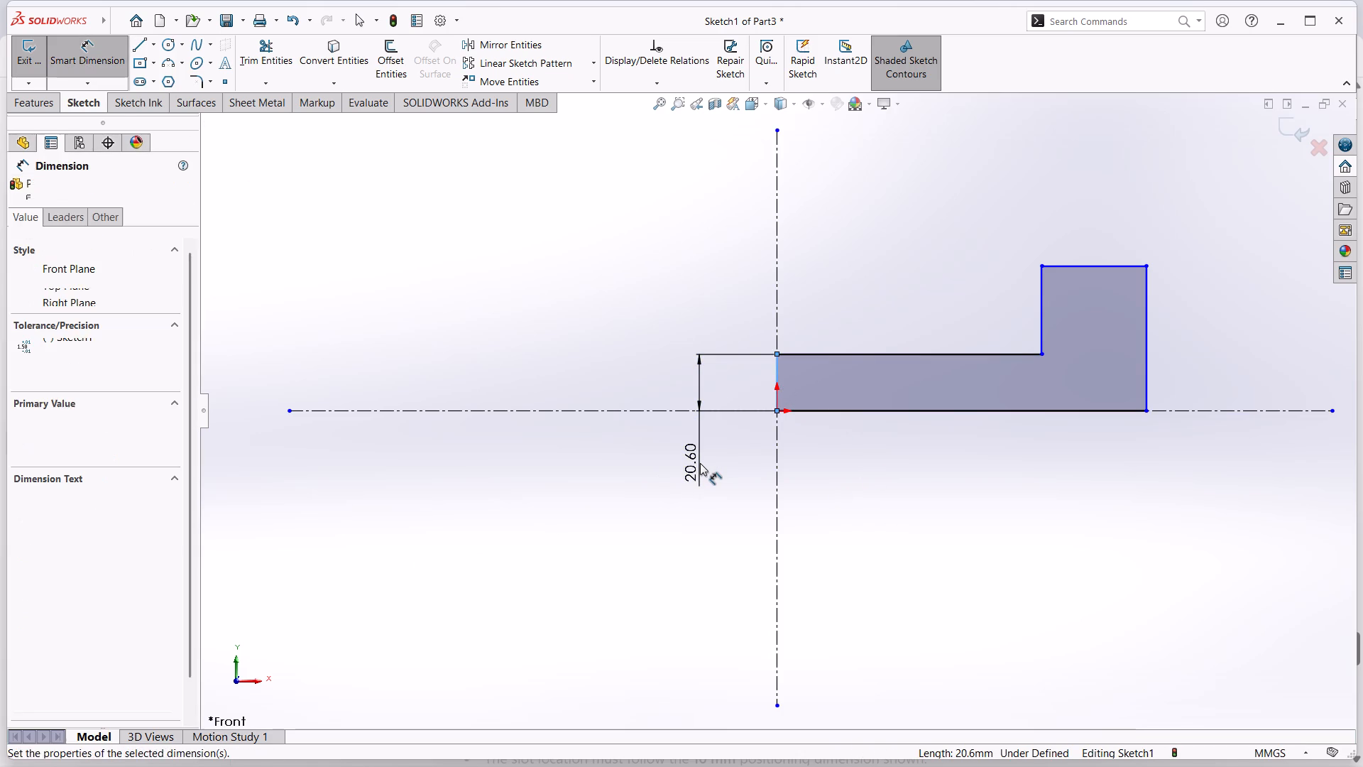
key("Return")
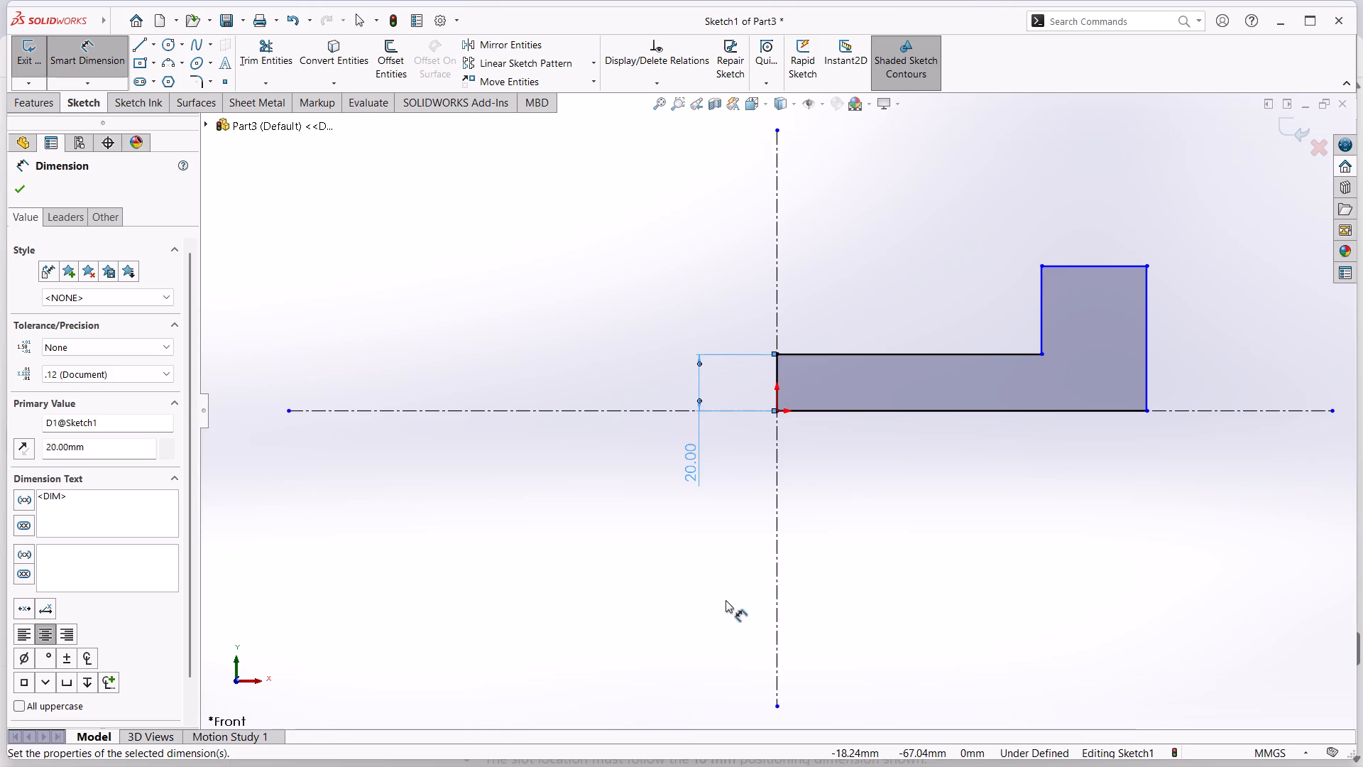
Set the height dimension of the short vertical edge at the origin to 26 mm.
double_click(689, 471)
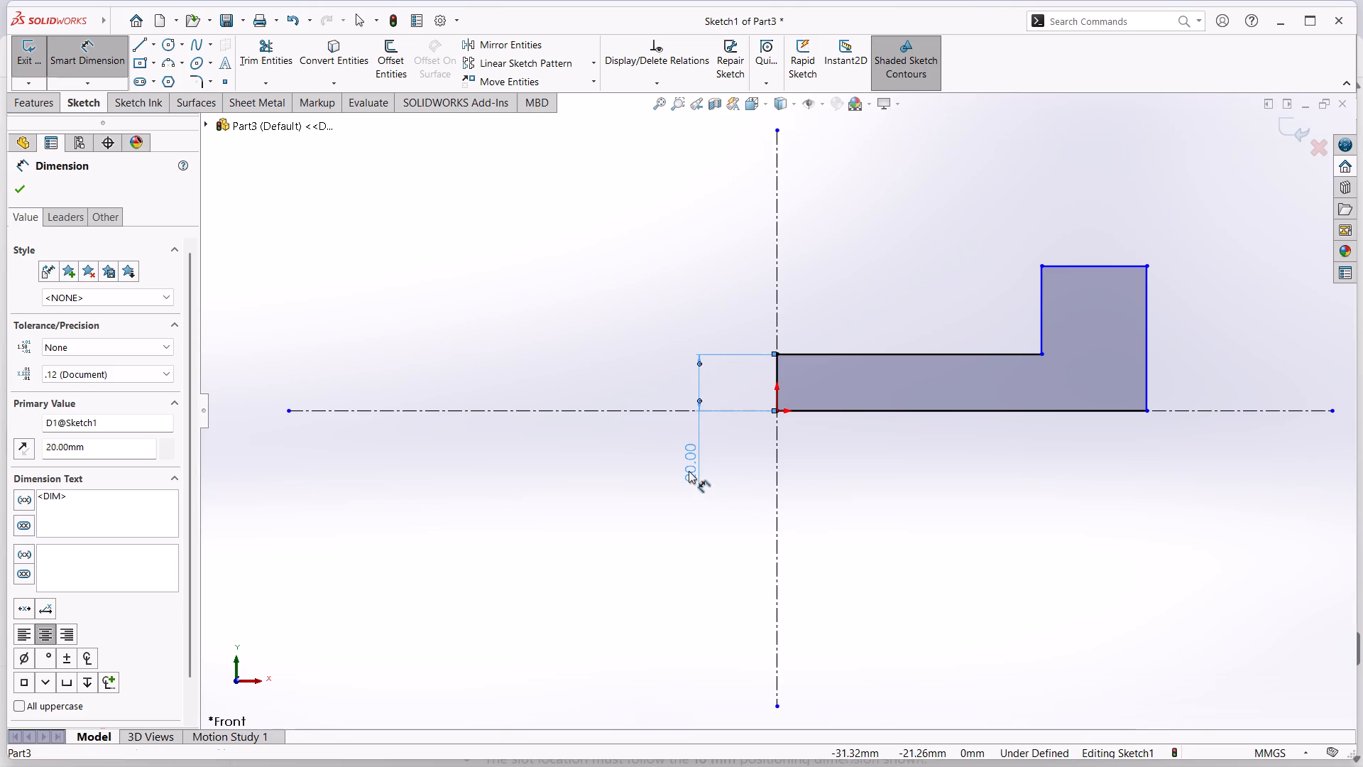
key("2")
key("6")
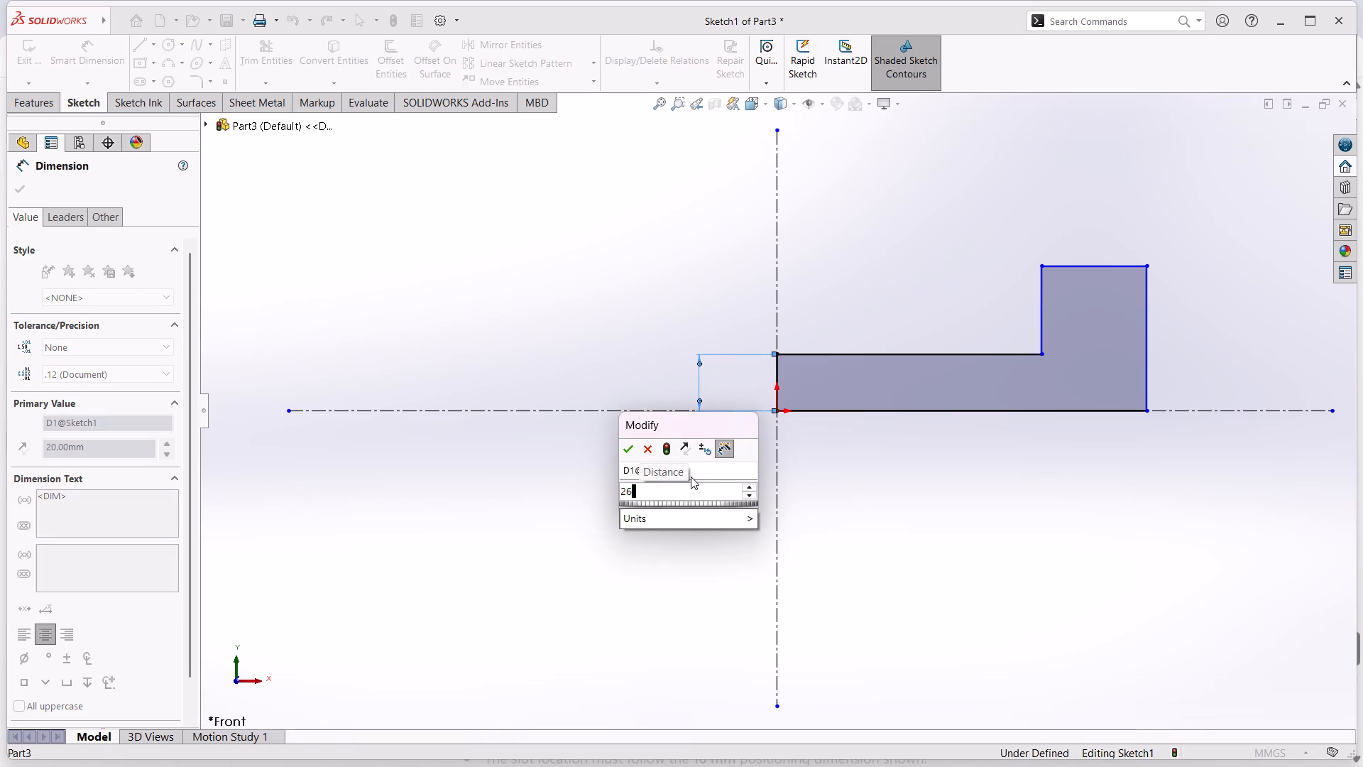
key("Return")
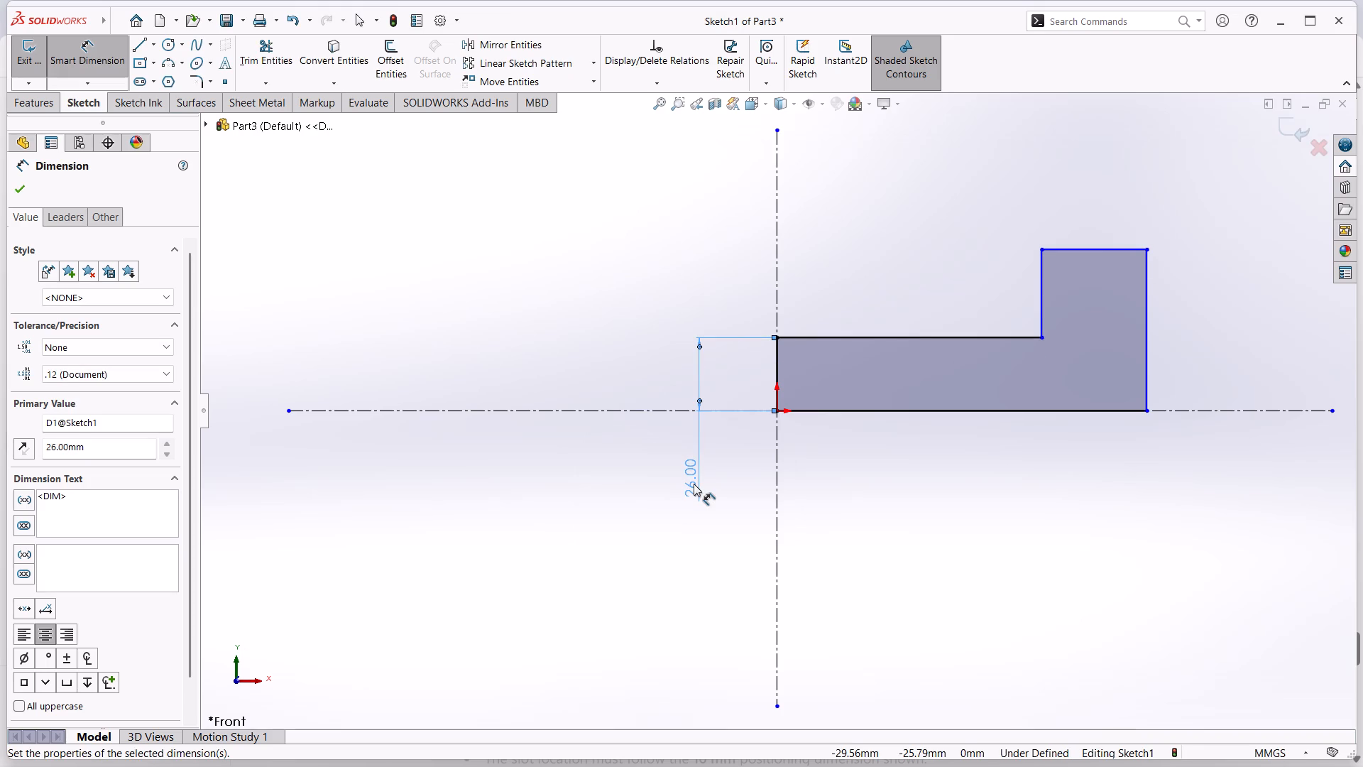
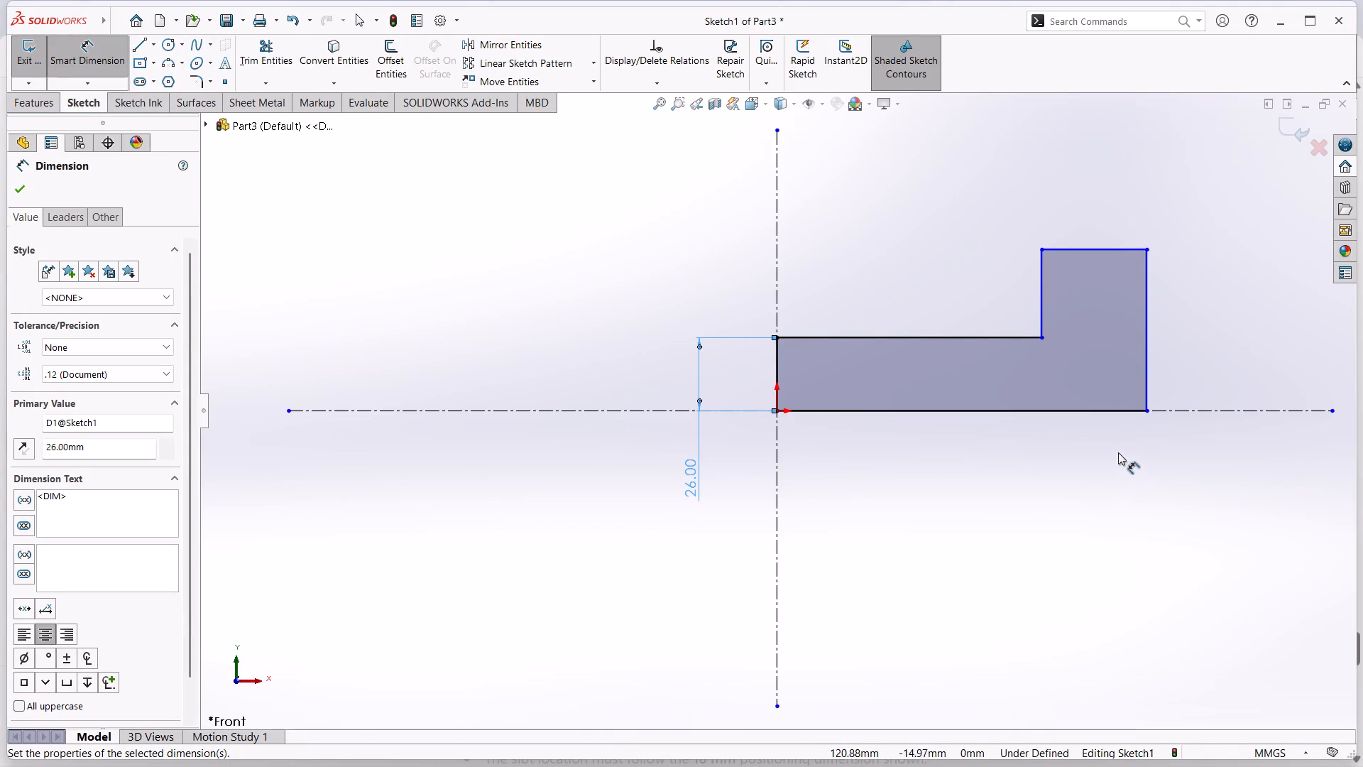
Dimension the profile's tall vertical edge at the far end of the raised block as 44 mm.
left_click(1147, 346)
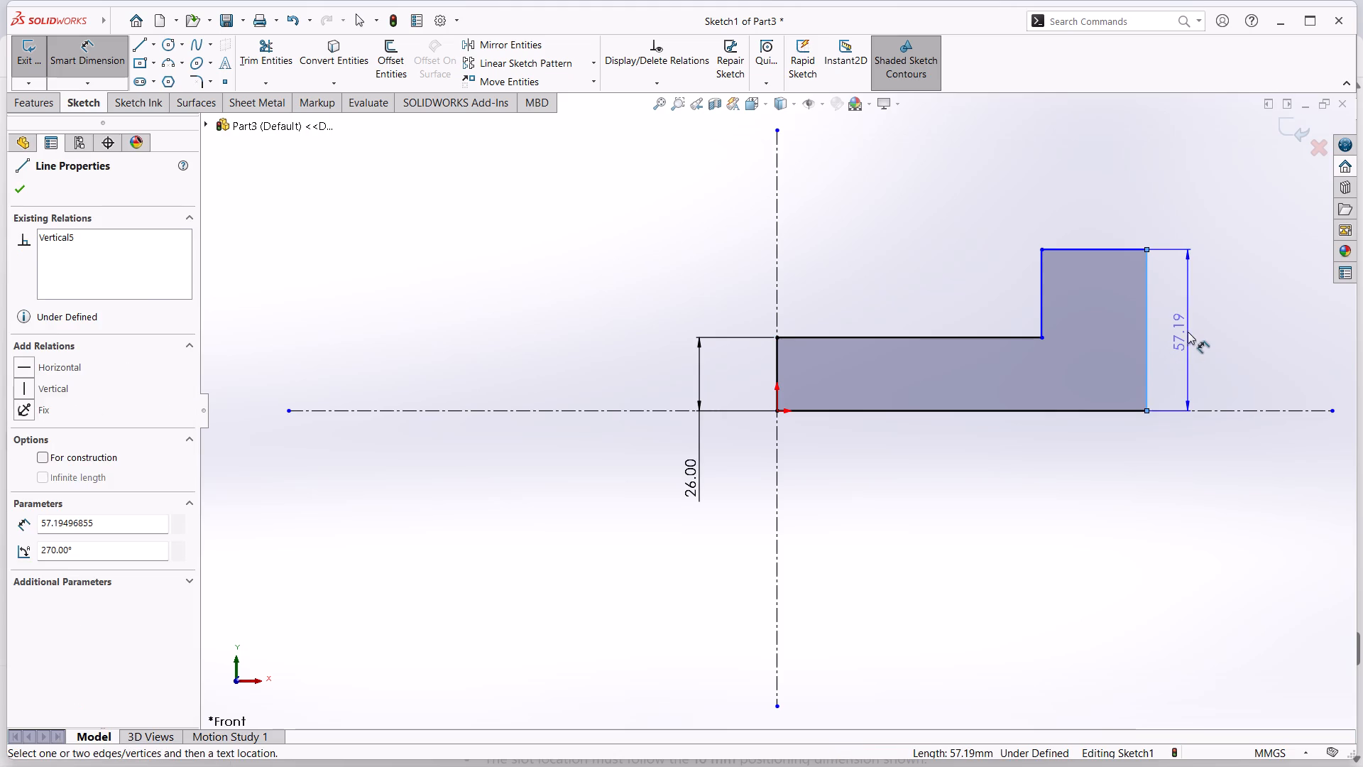
left_click(1188, 332)
type("44")
key("Return")
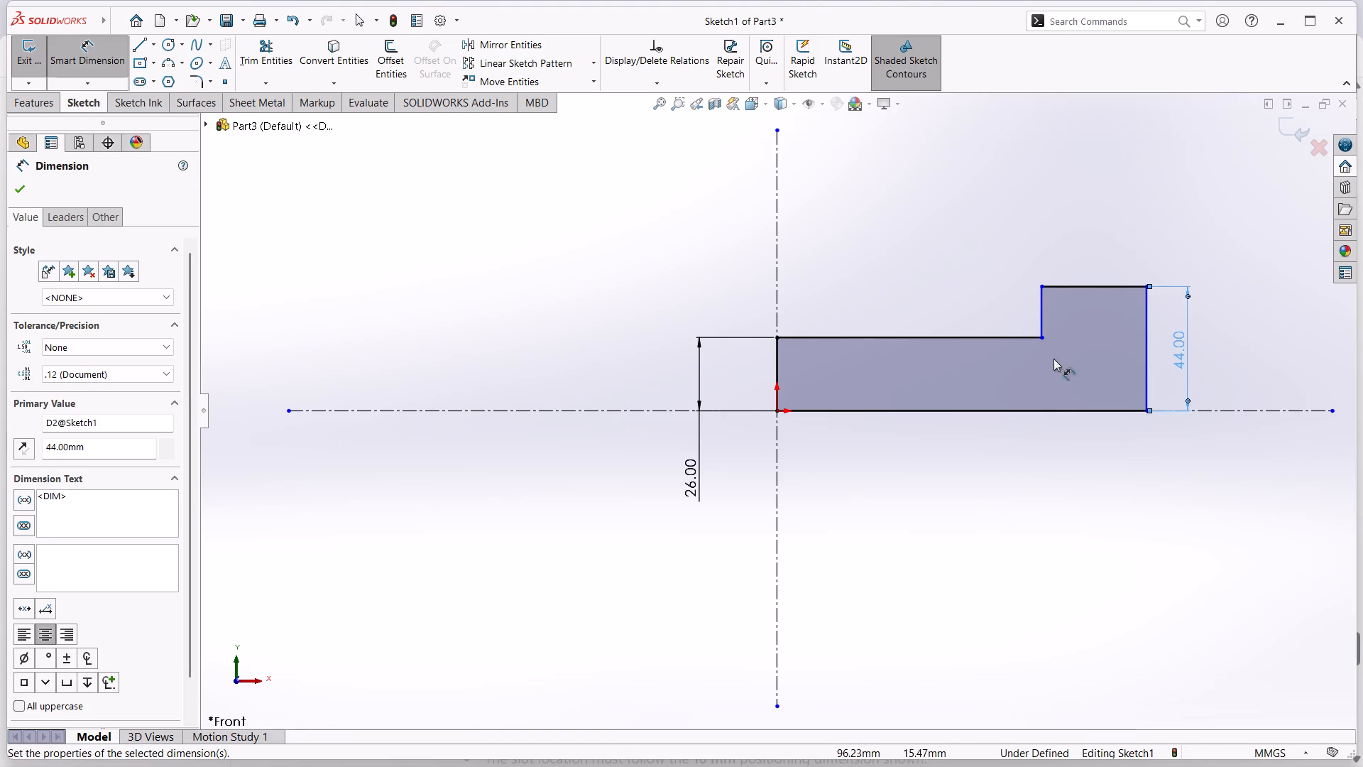
Dimension the top horizontal edge of the profile's raised block as 37 mm.
left_click(1072, 285)
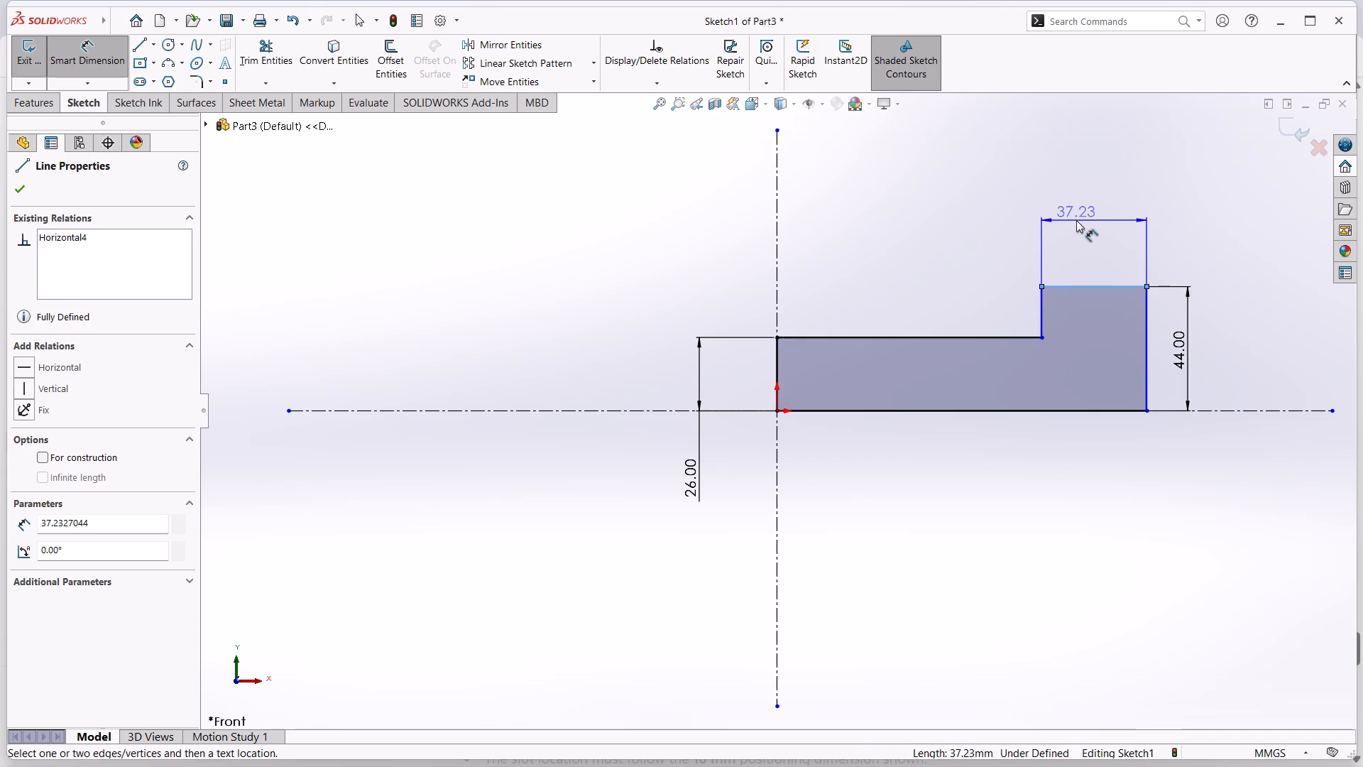
left_click(1084, 219)
type("37")
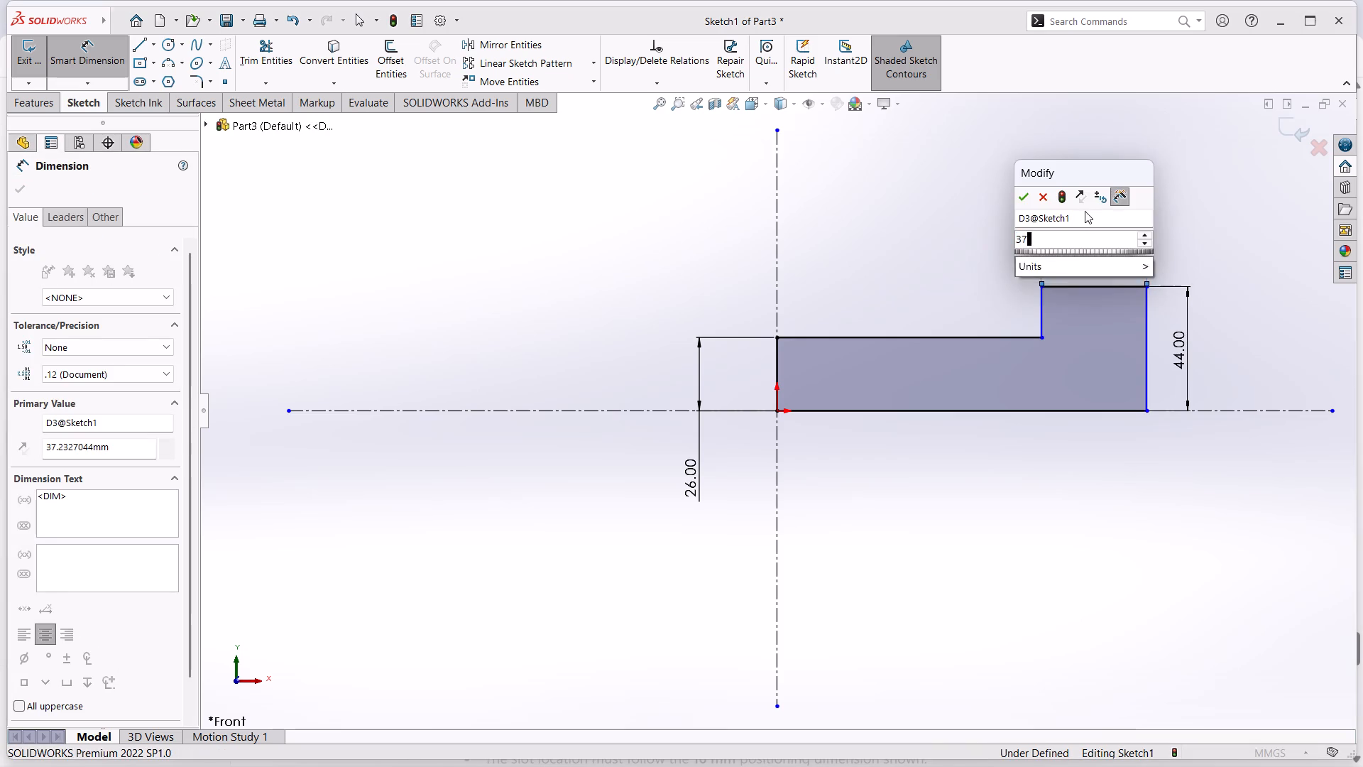
key("Return")
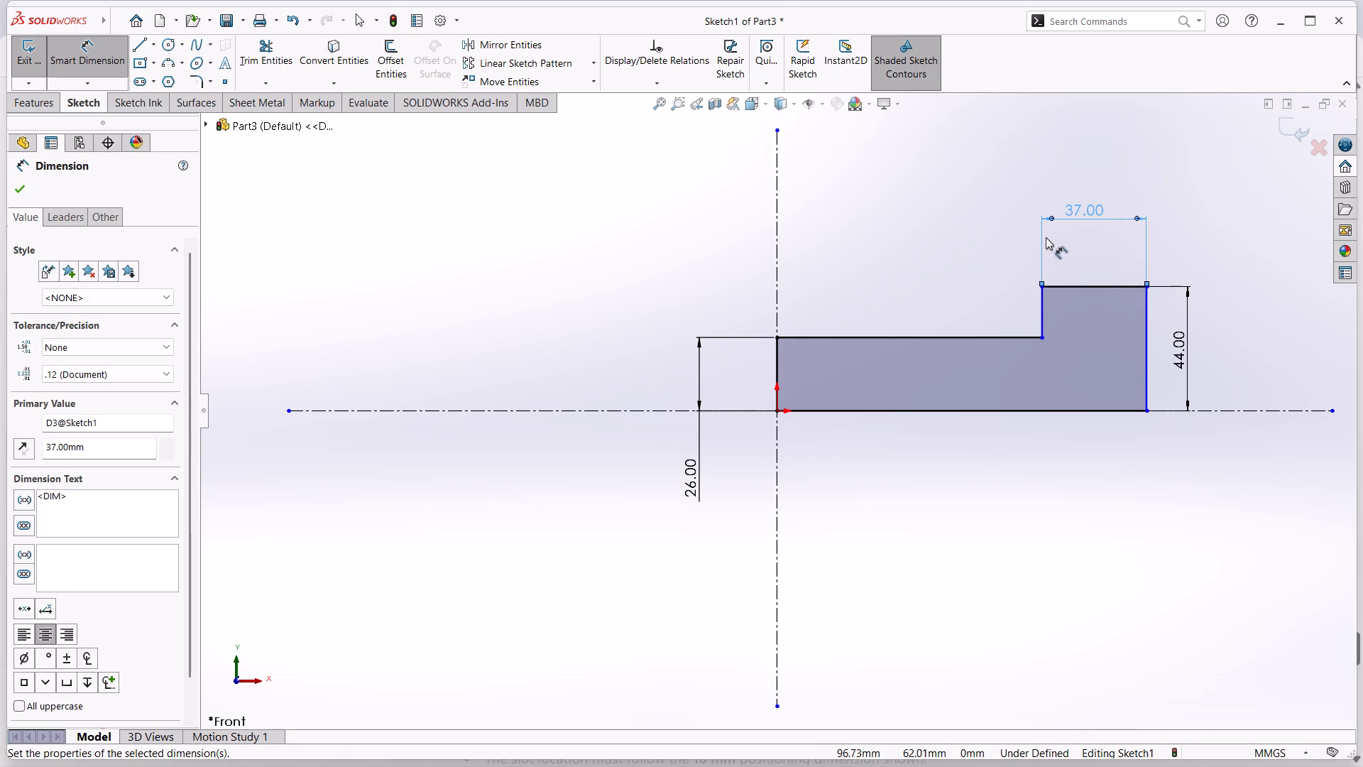
left_click(1061, 502)
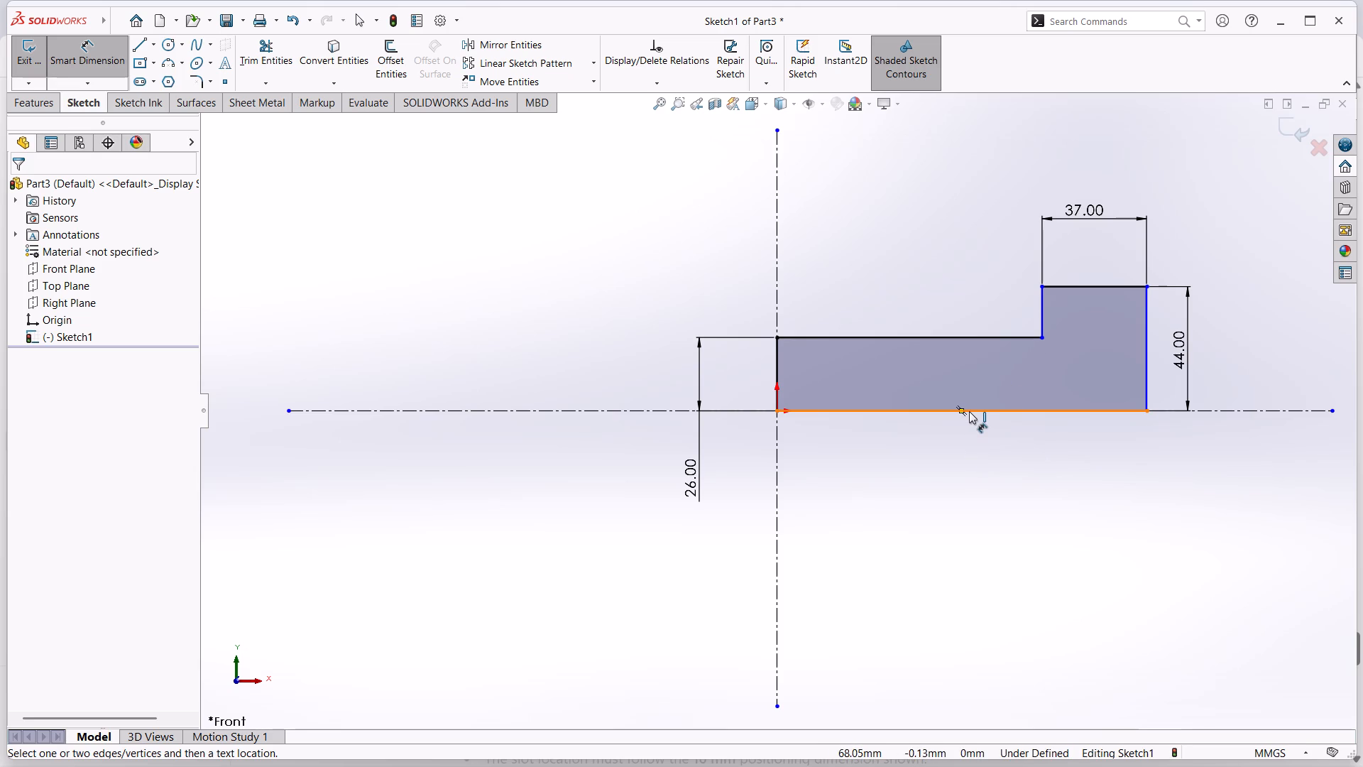
Dimension the profile's overall width between its two outer vertical edges as 100 mm and close the sketch.
left_click(774, 361)
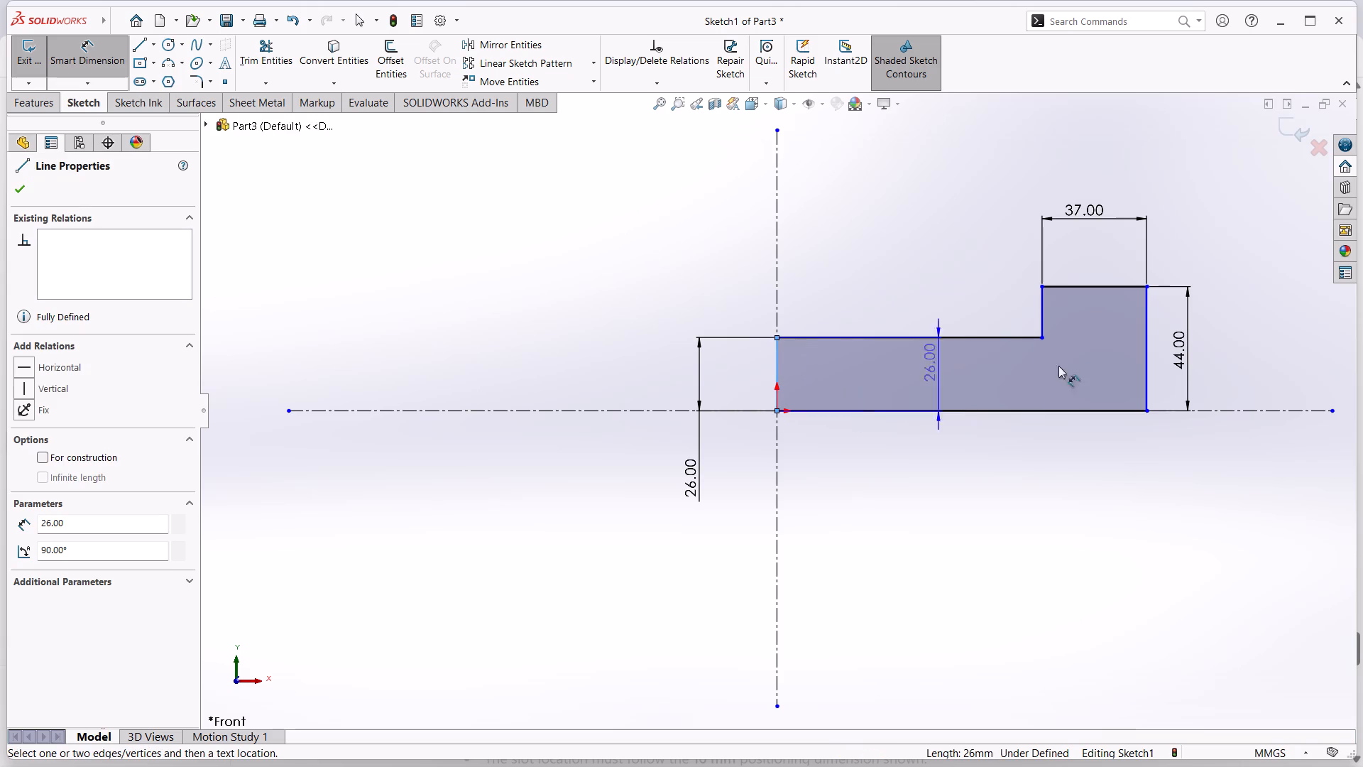
left_click(1147, 361)
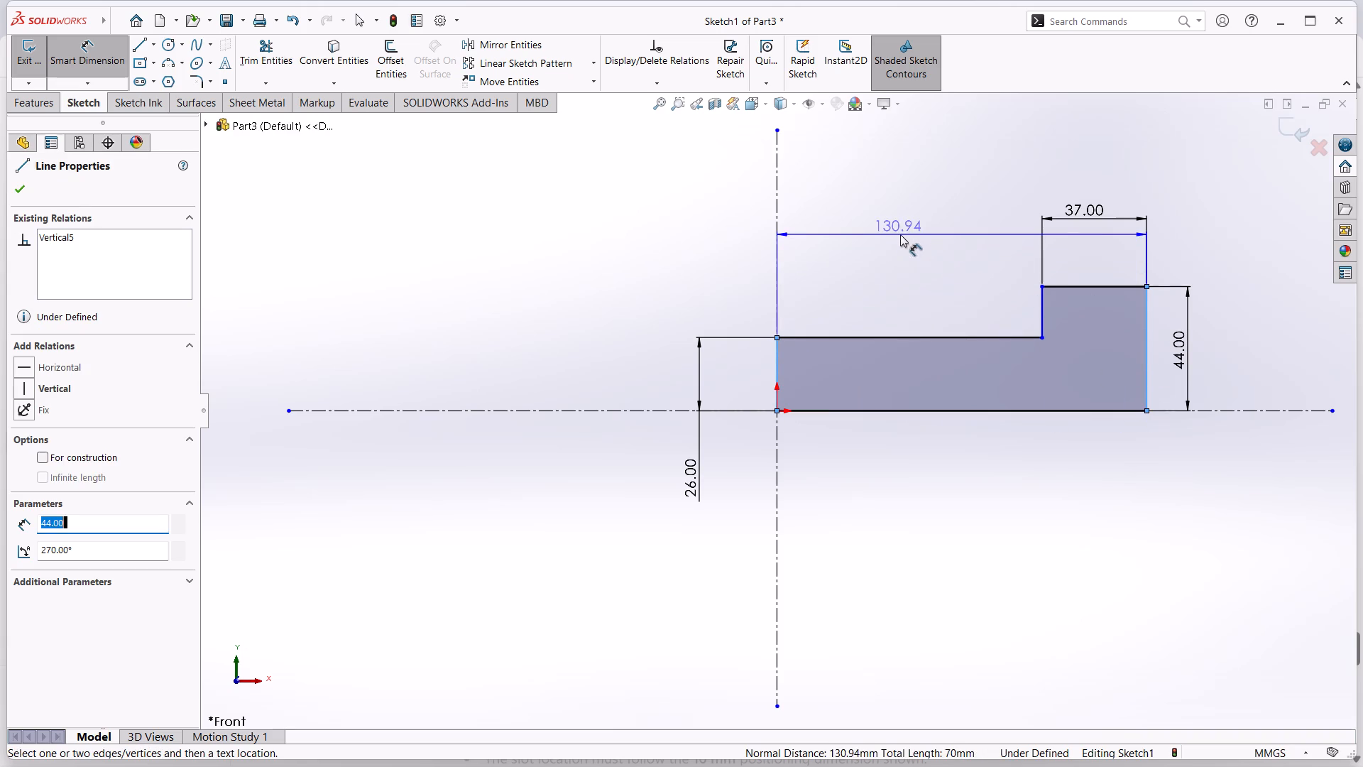
left_click(918, 239)
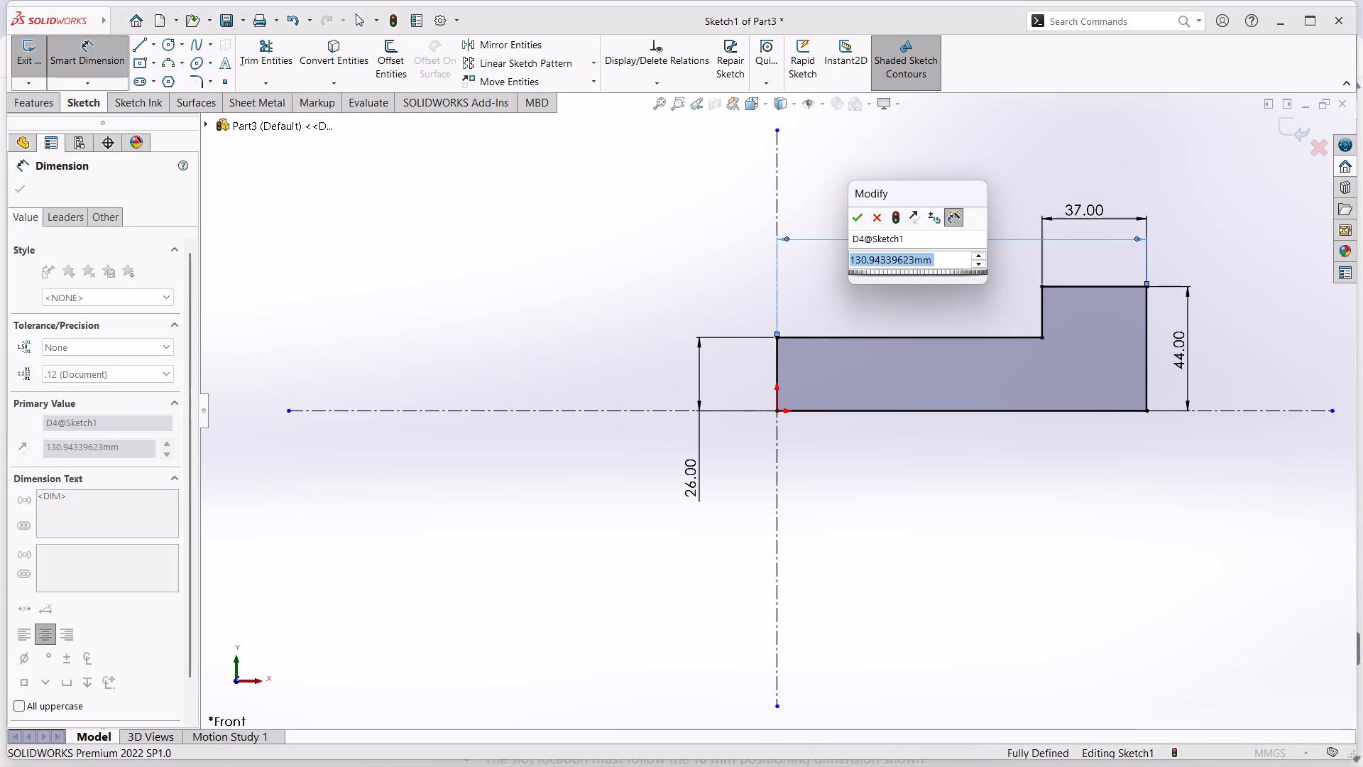
type("100")
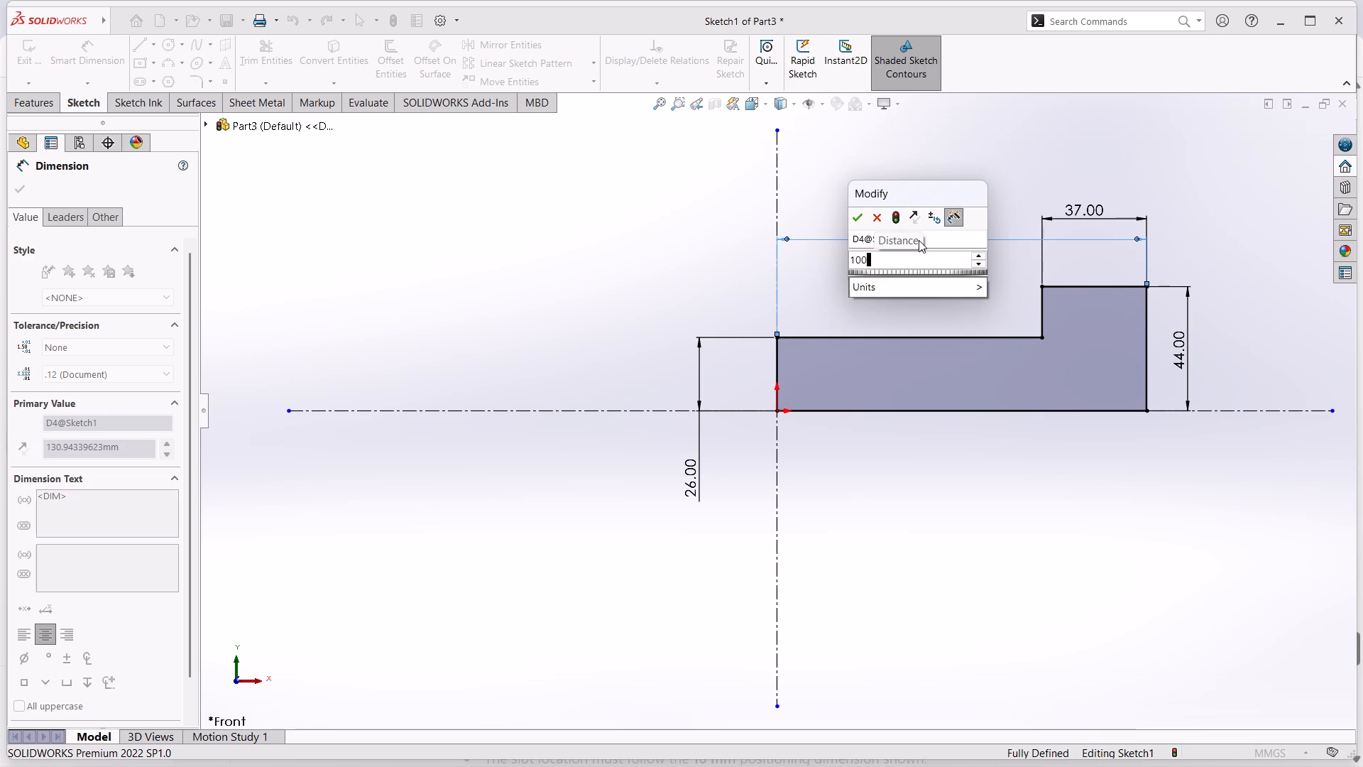
key("Return")
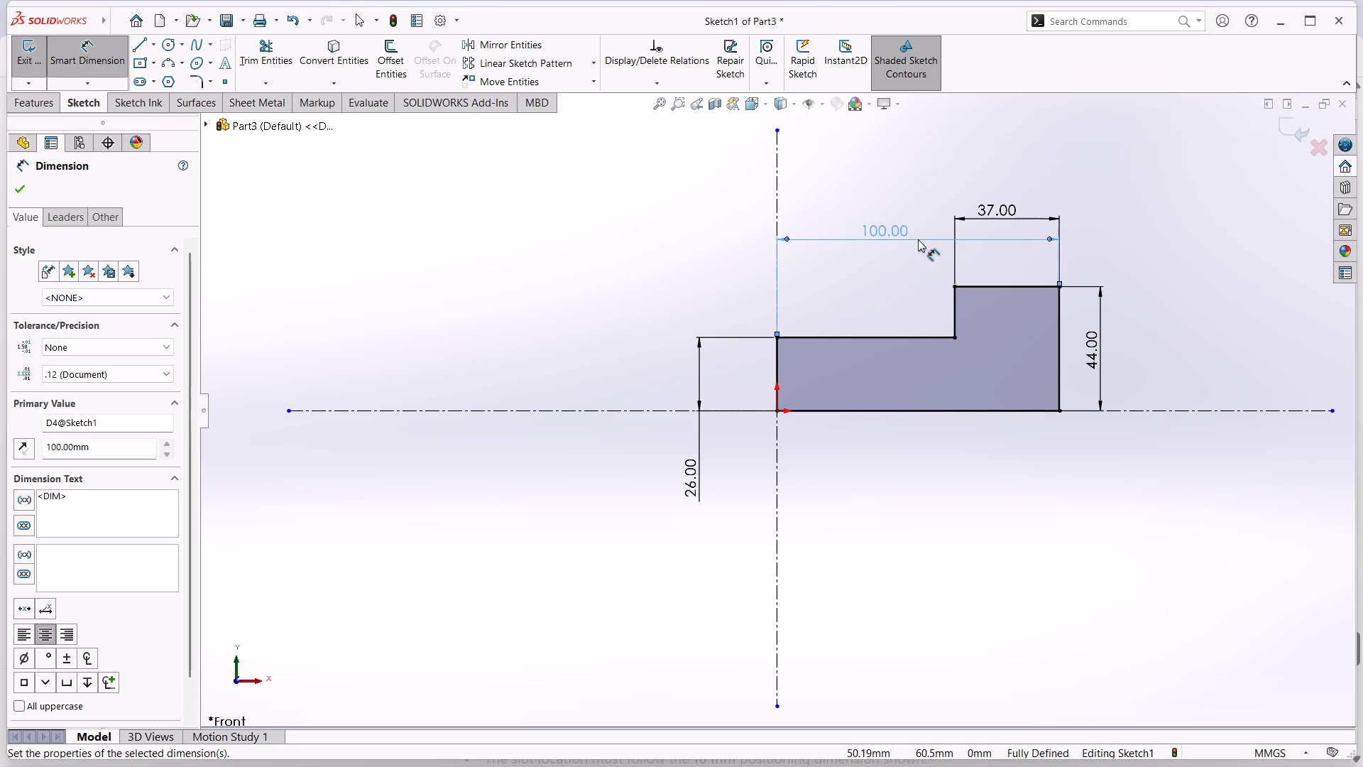
left_click_drag(877, 489, 876, 496)
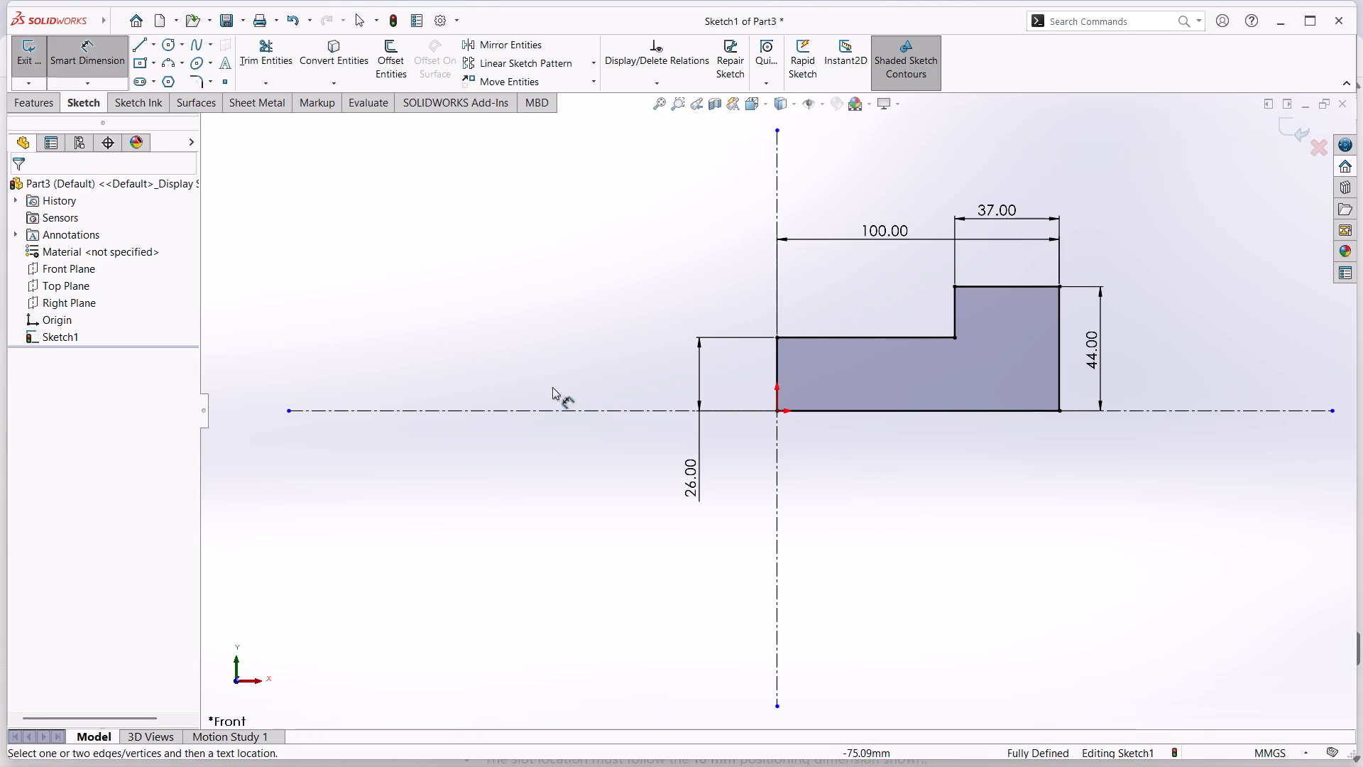
left_click(29, 53)
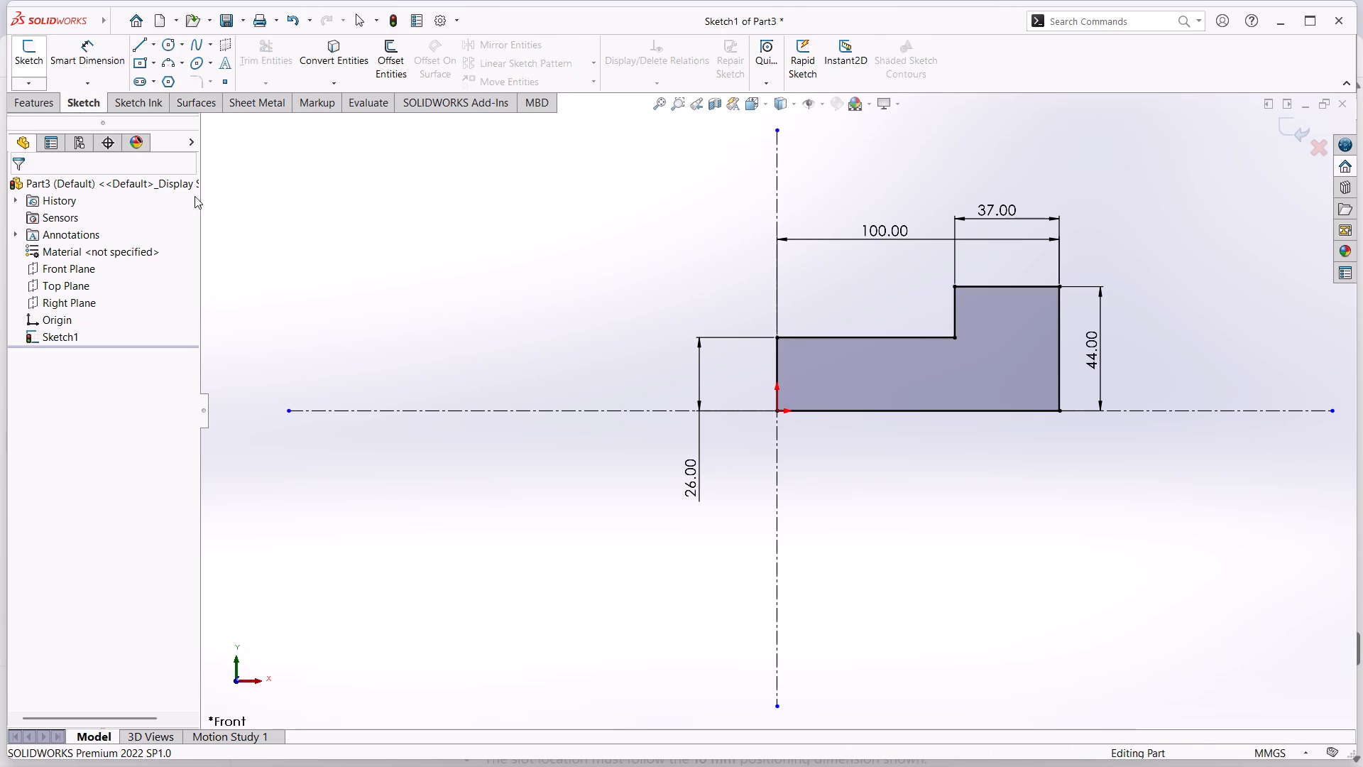
Extrude the L-shaped profile as a boss with a Mid Plane end condition and a depth of 62 mm.
middle_click_drag(621, 342, 640, 395)
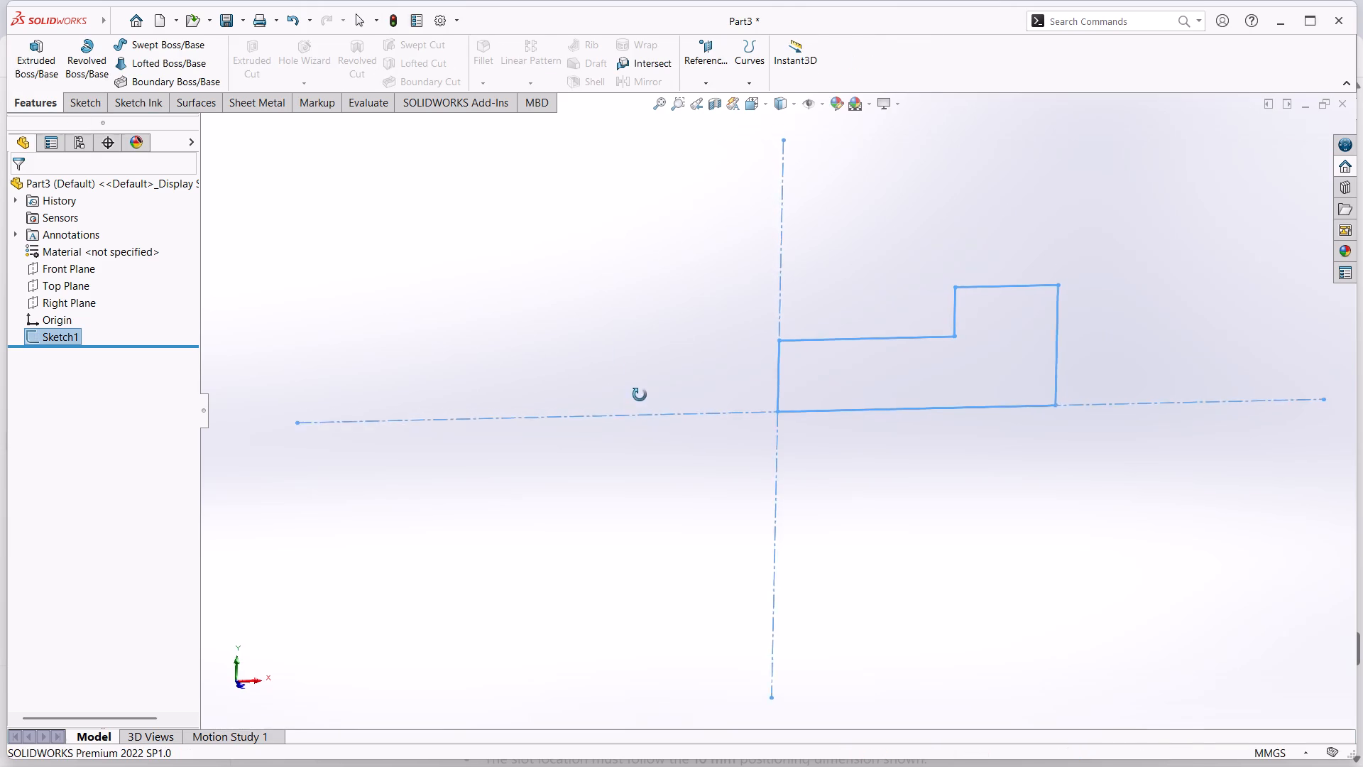
middle_click_drag(640, 395, 669, 508)
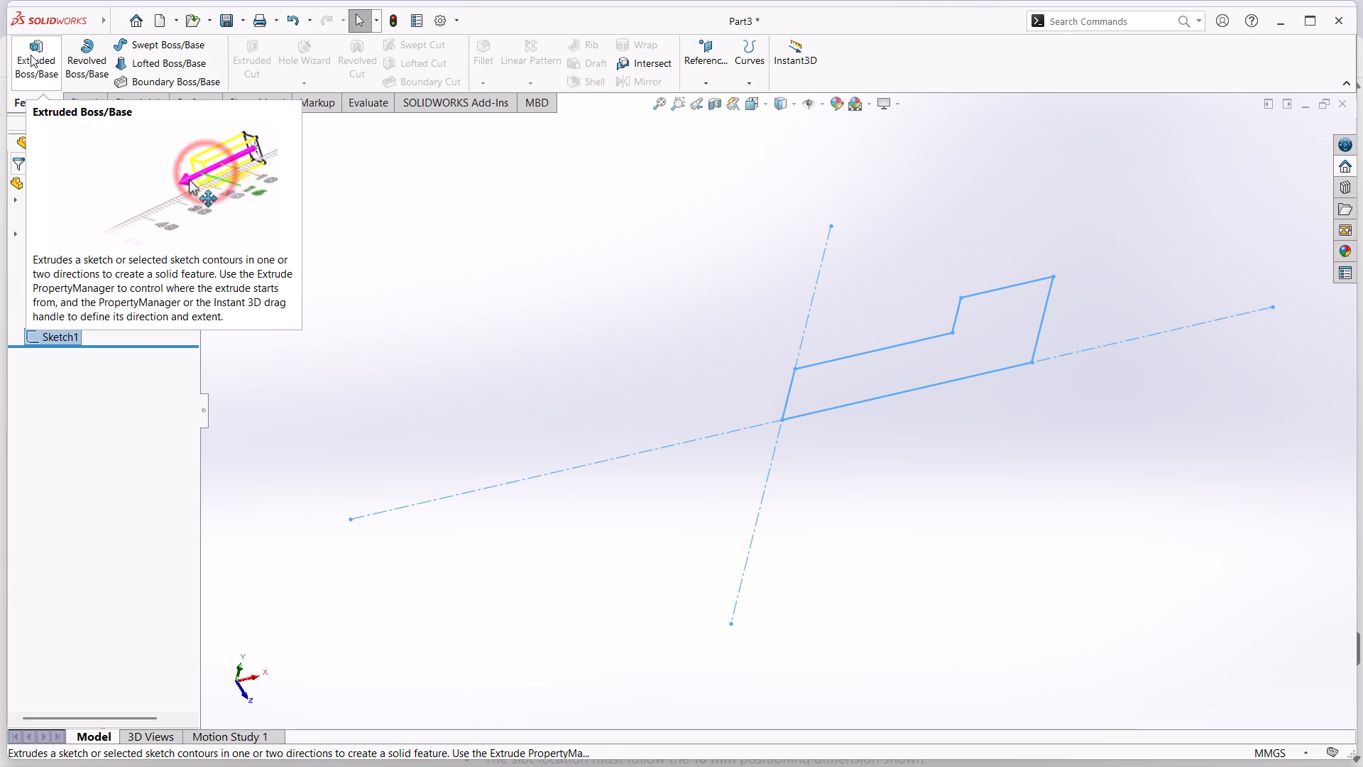
left_click(31, 55)
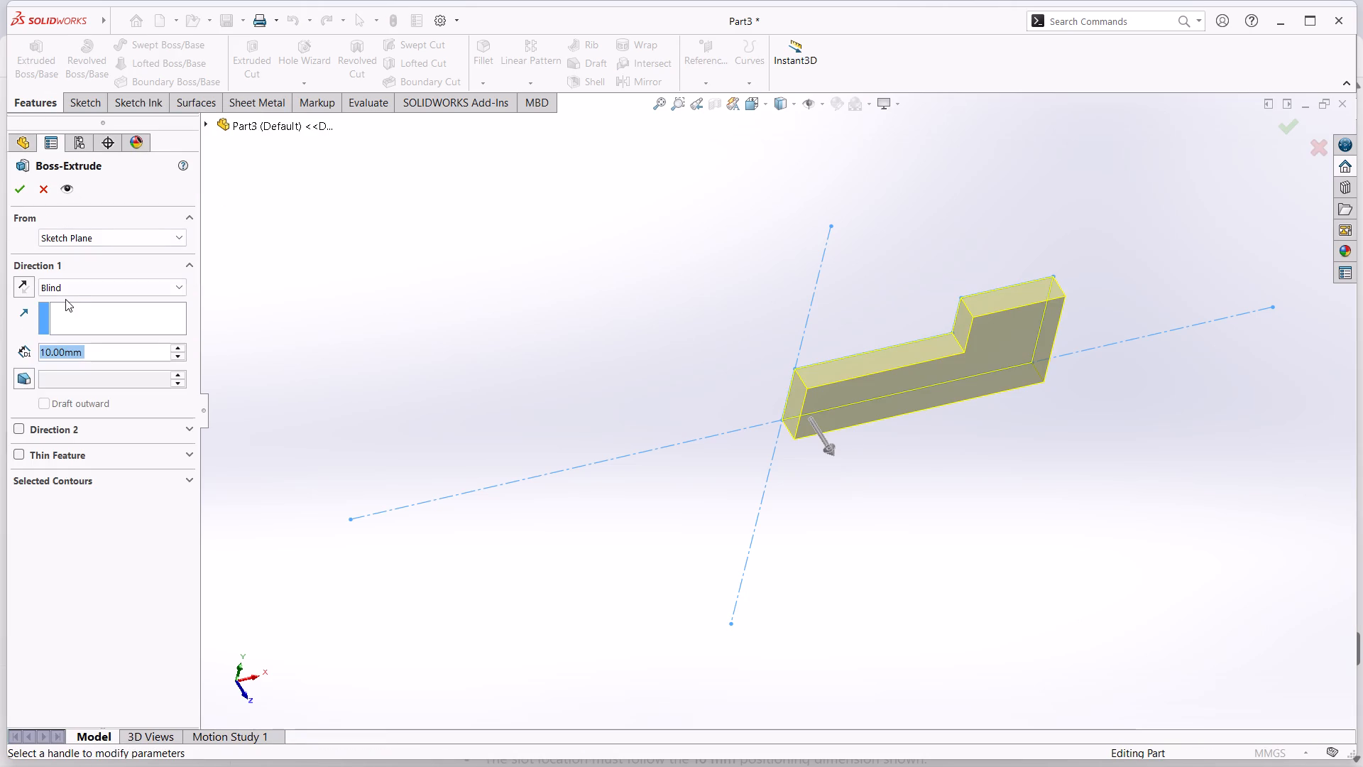
left_click(65, 288)
left_click(48, 363)
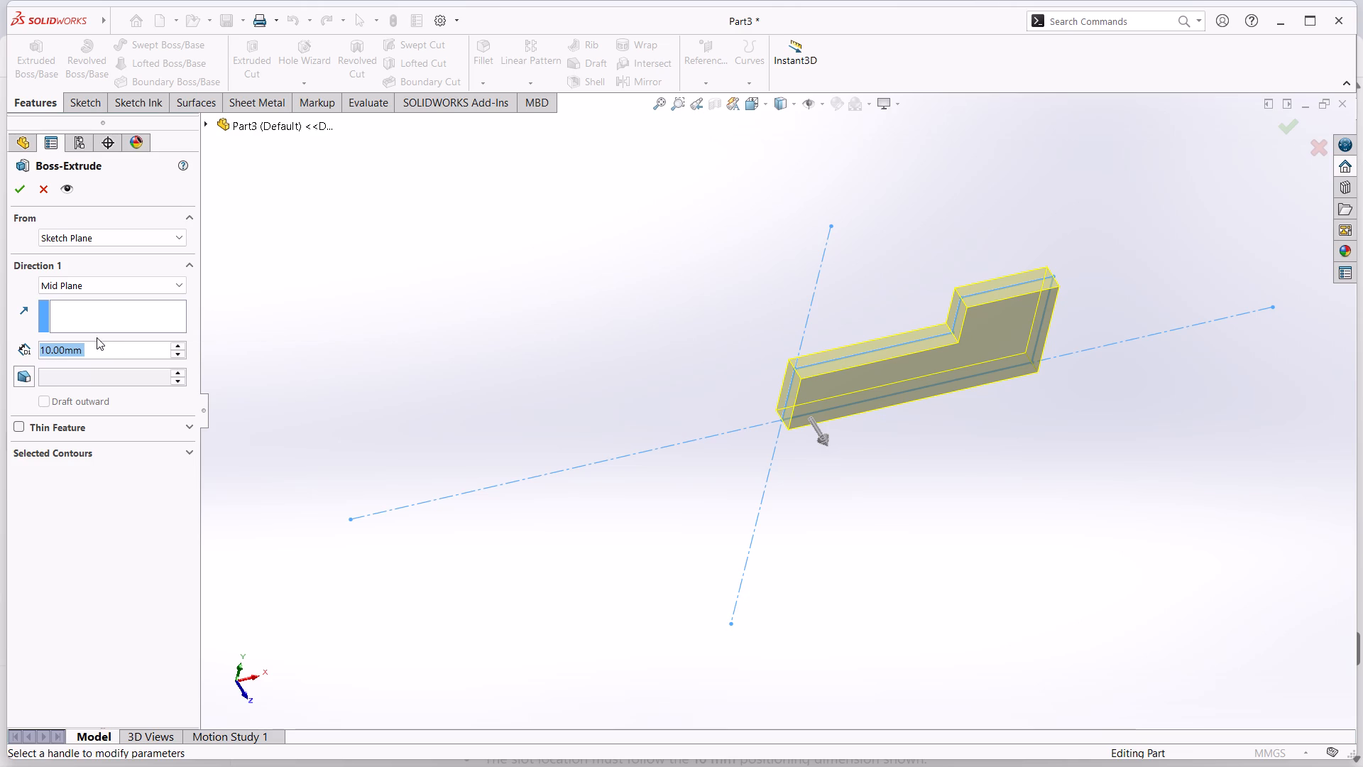
type("62")
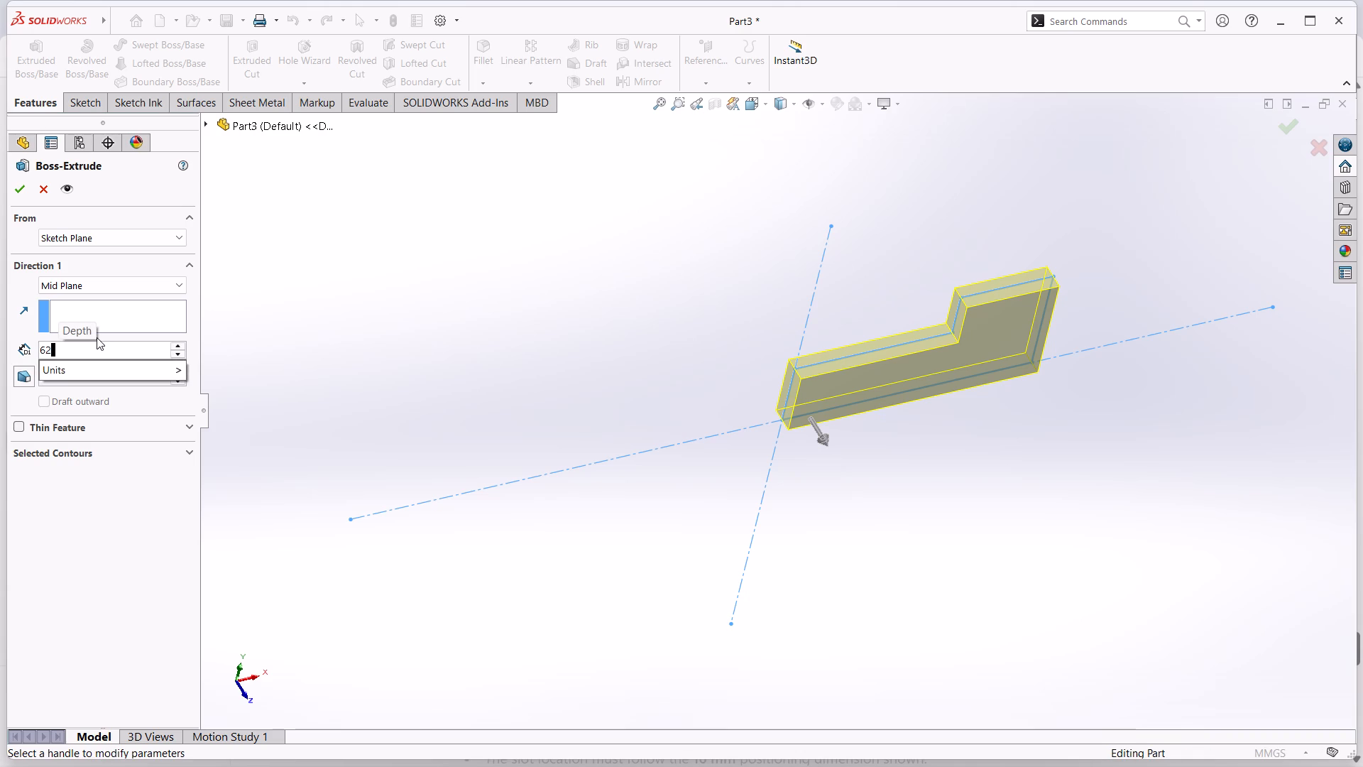
key("Return")
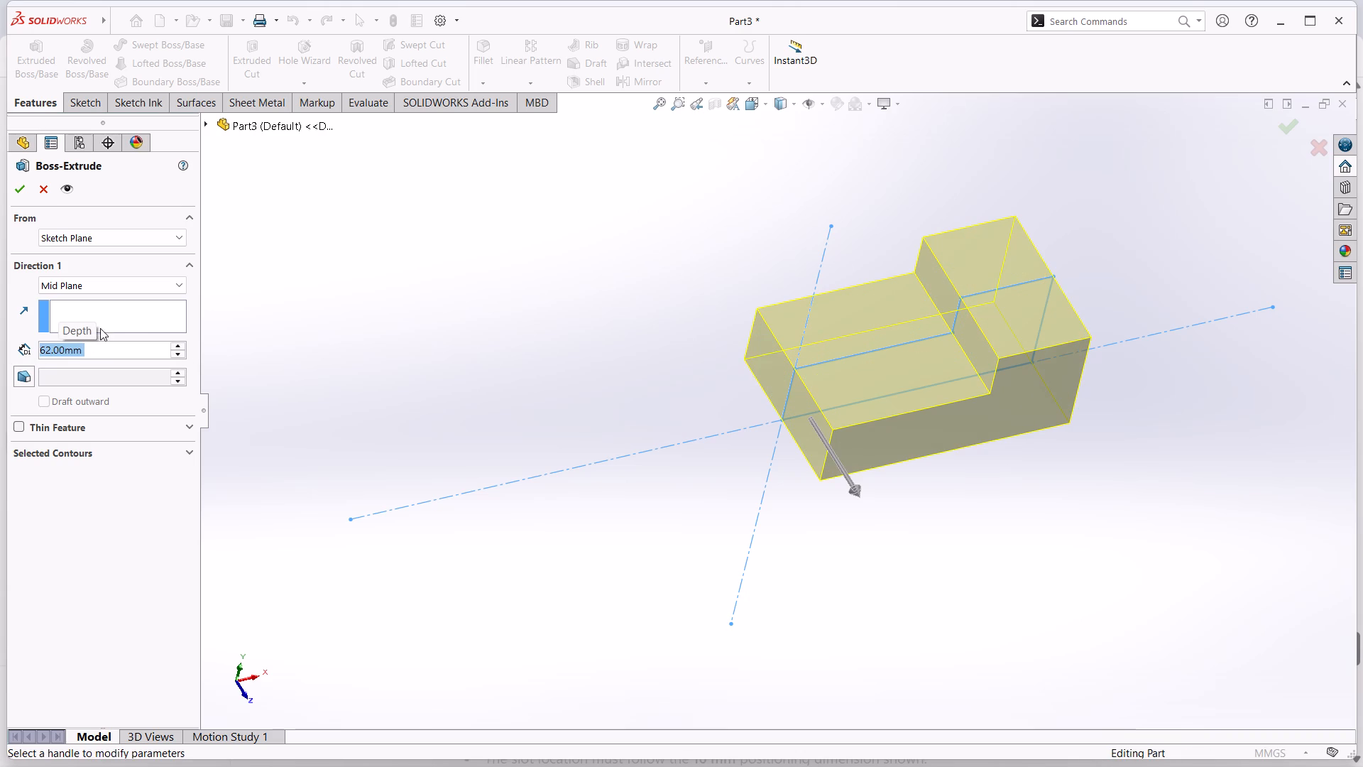
left_click(12, 191)
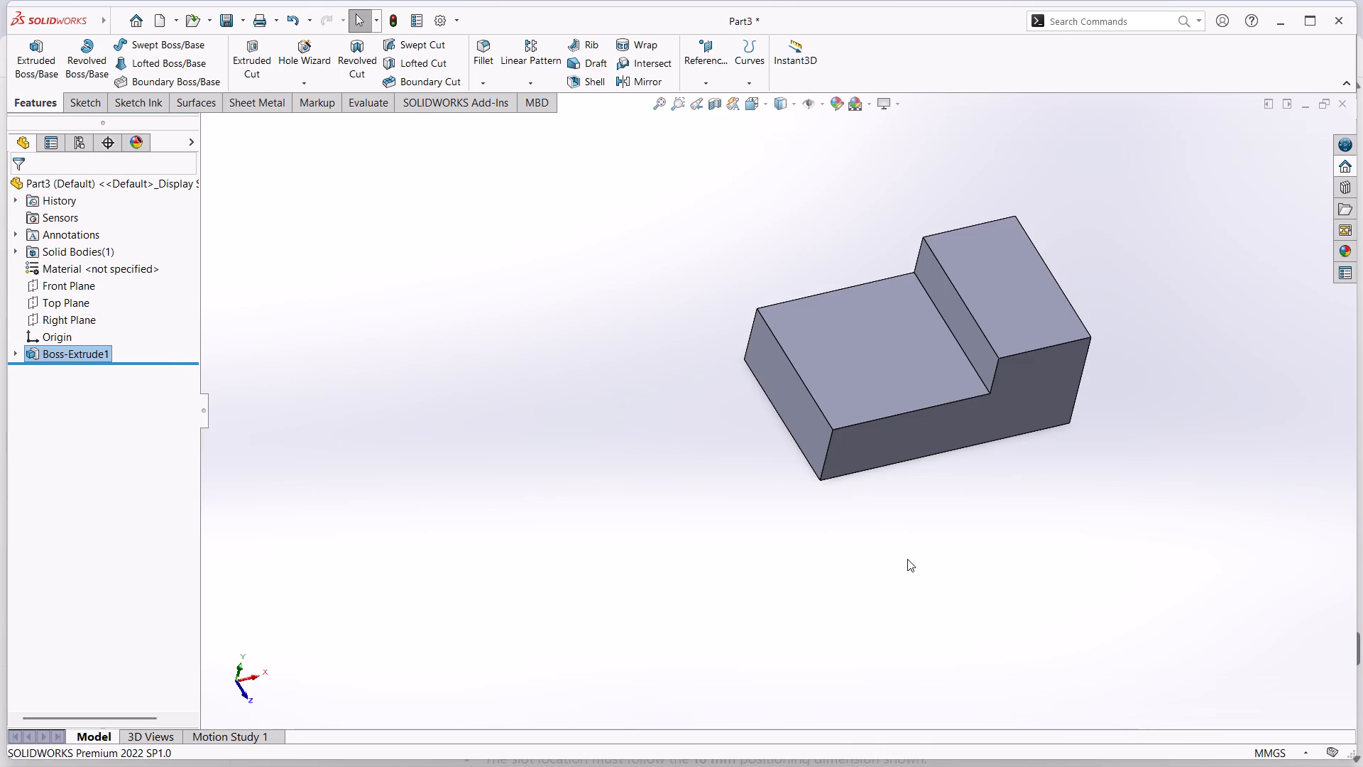
left_click(907, 559)
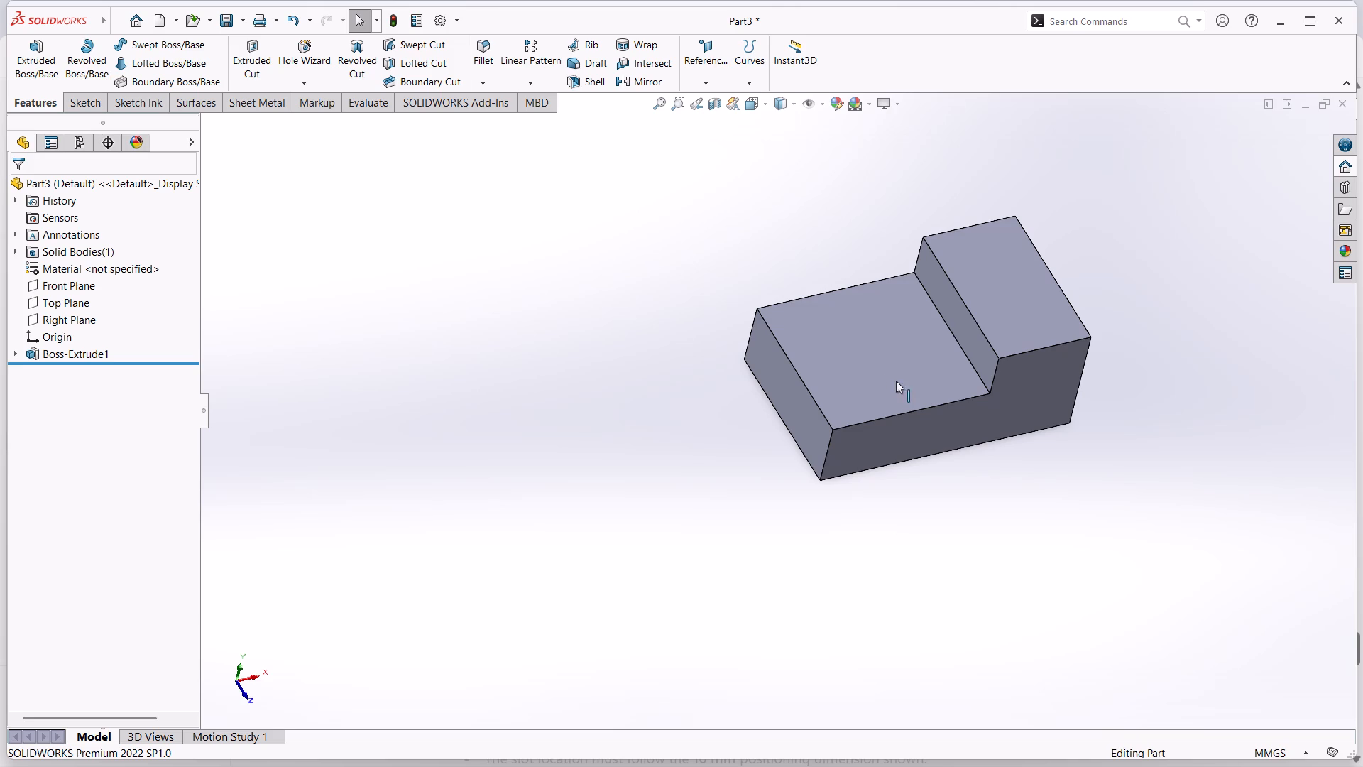
On the lower step's top face, sketch a straight slot about 11 mm wide, running lengthwise in line with the origin.
right_click(875, 342)
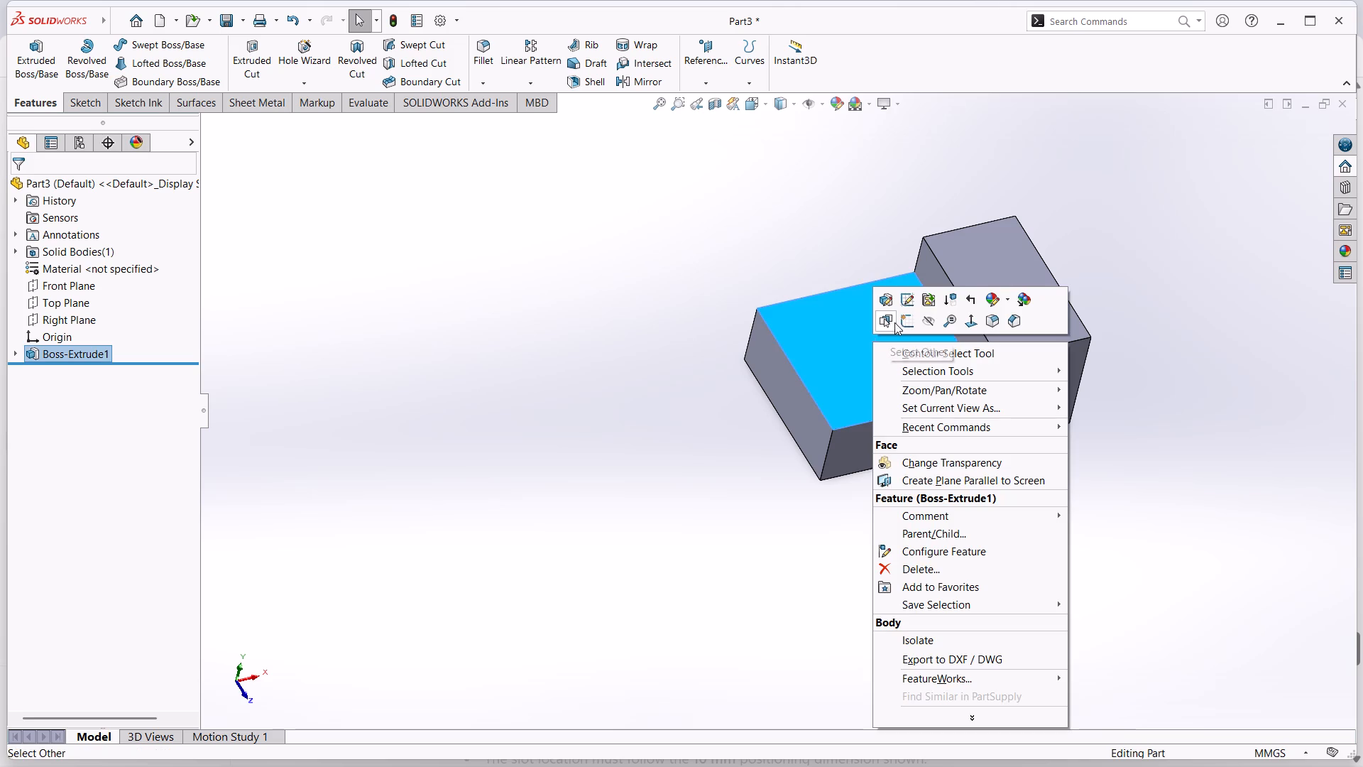
left_click(902, 322)
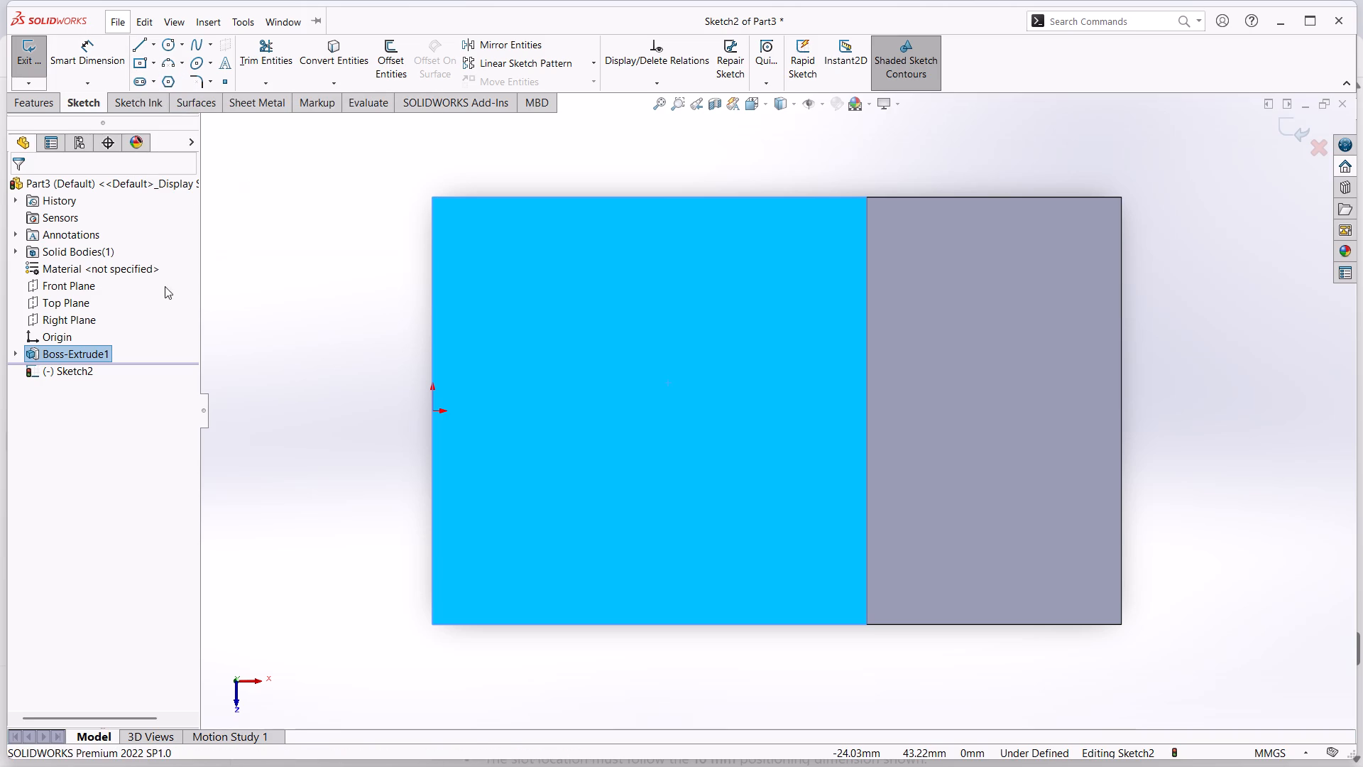
left_click(140, 81)
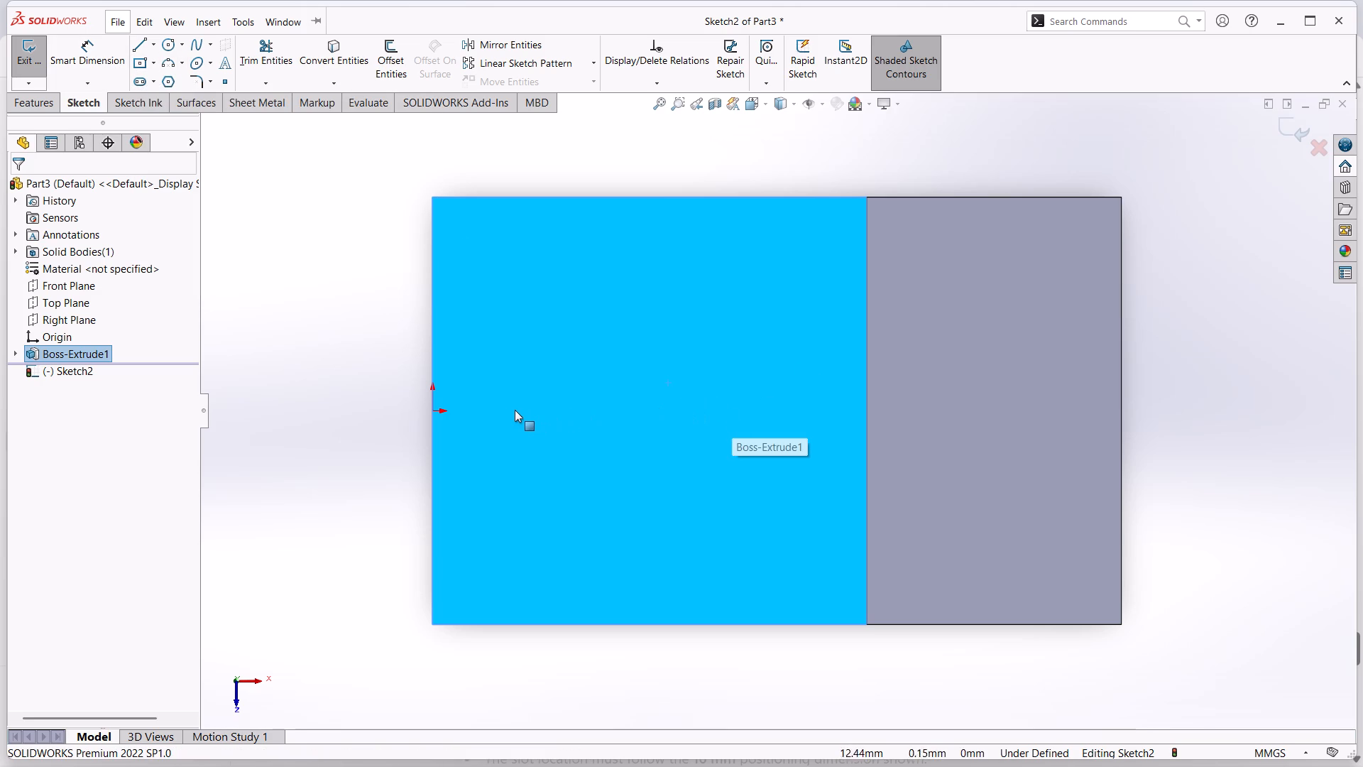
left_click(143, 80)
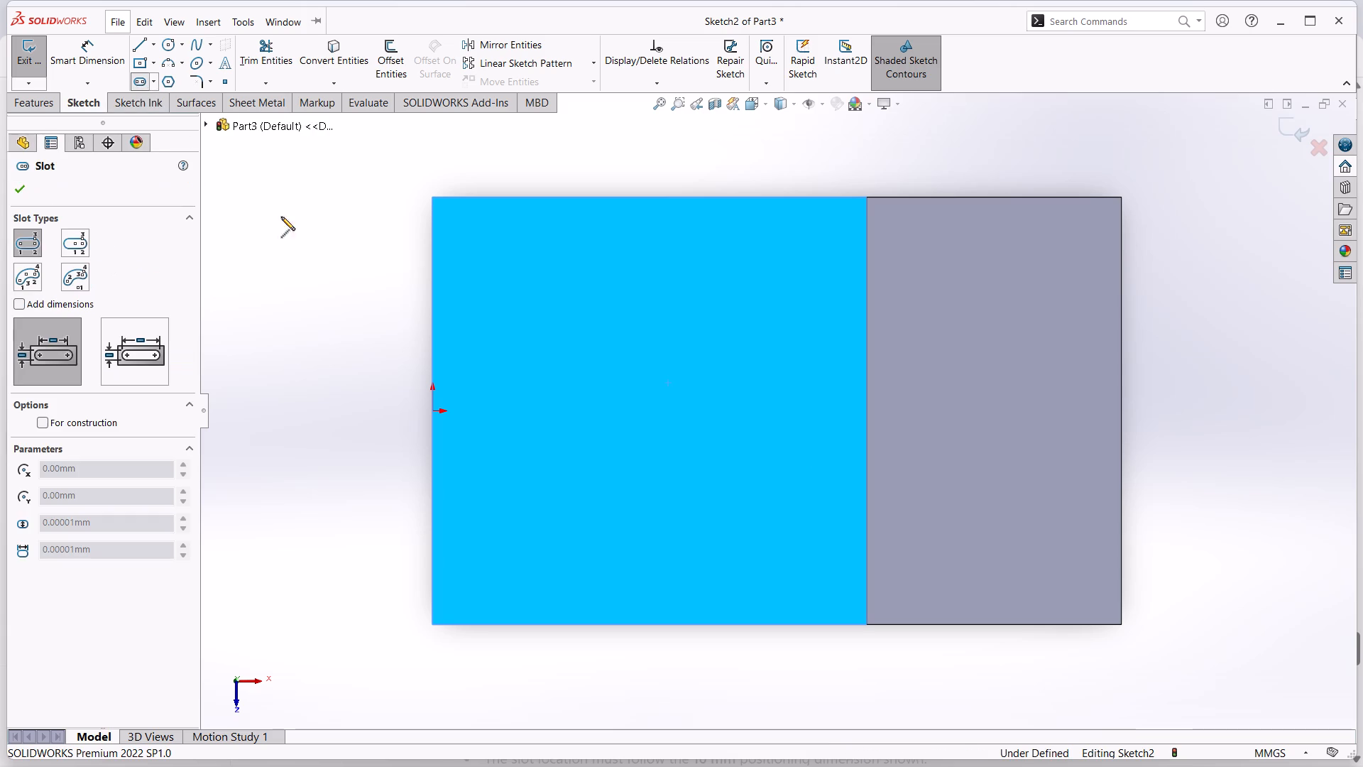
left_click(572, 410)
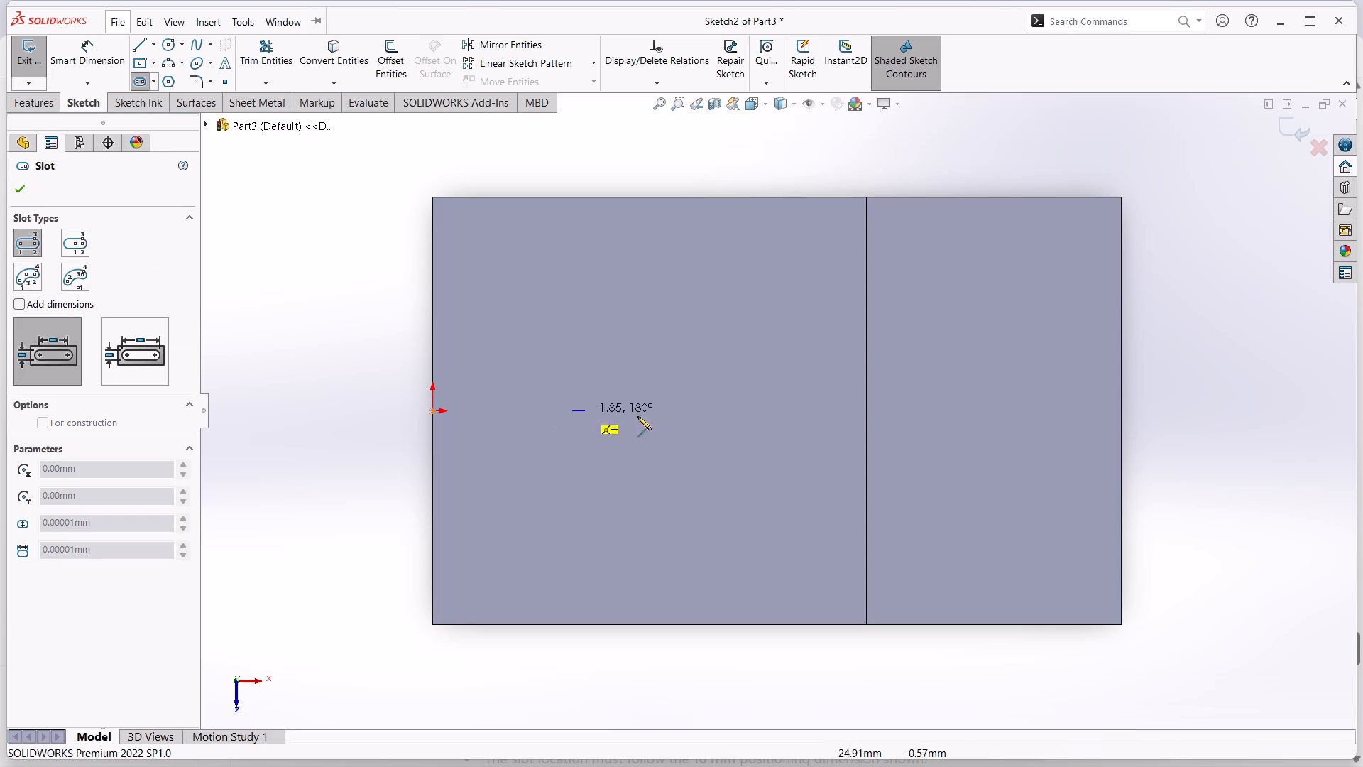
left_click(760, 409)
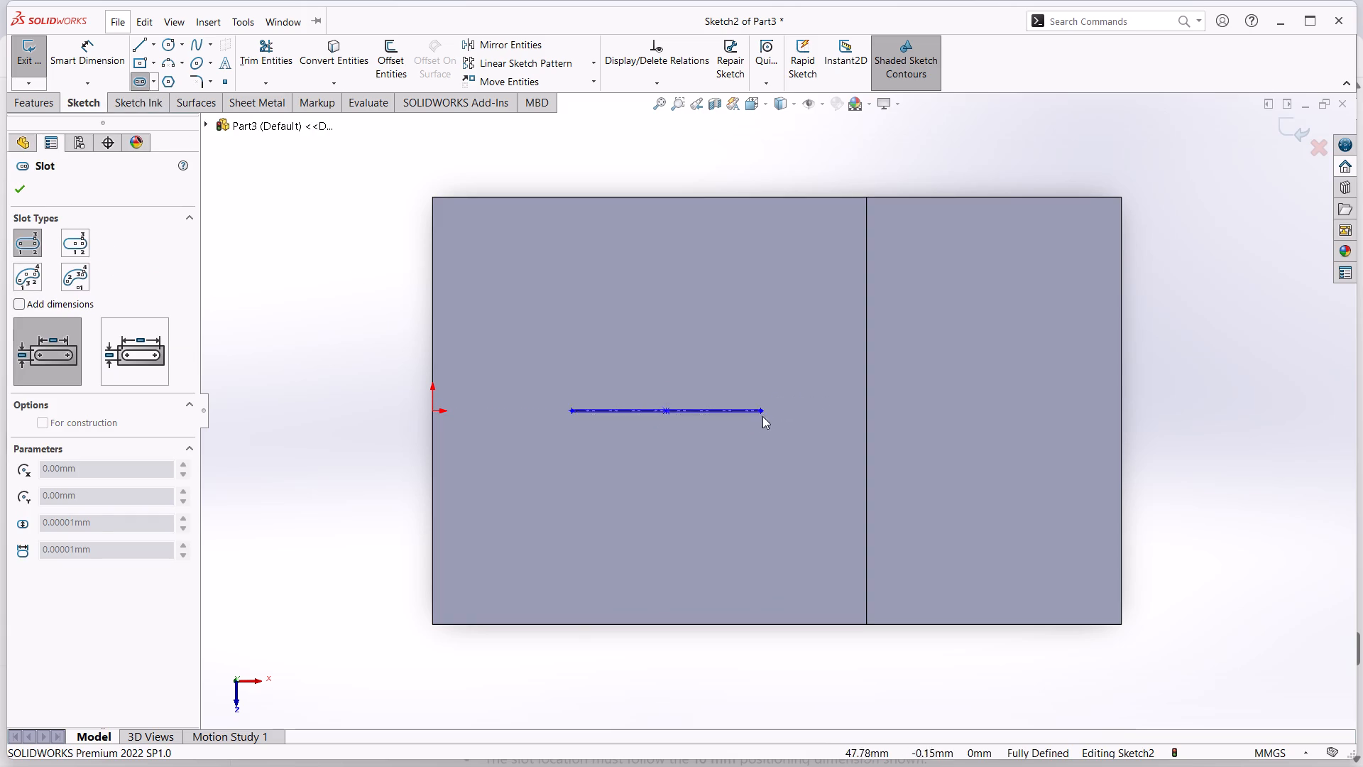
left_click(774, 448)
key("Escape")
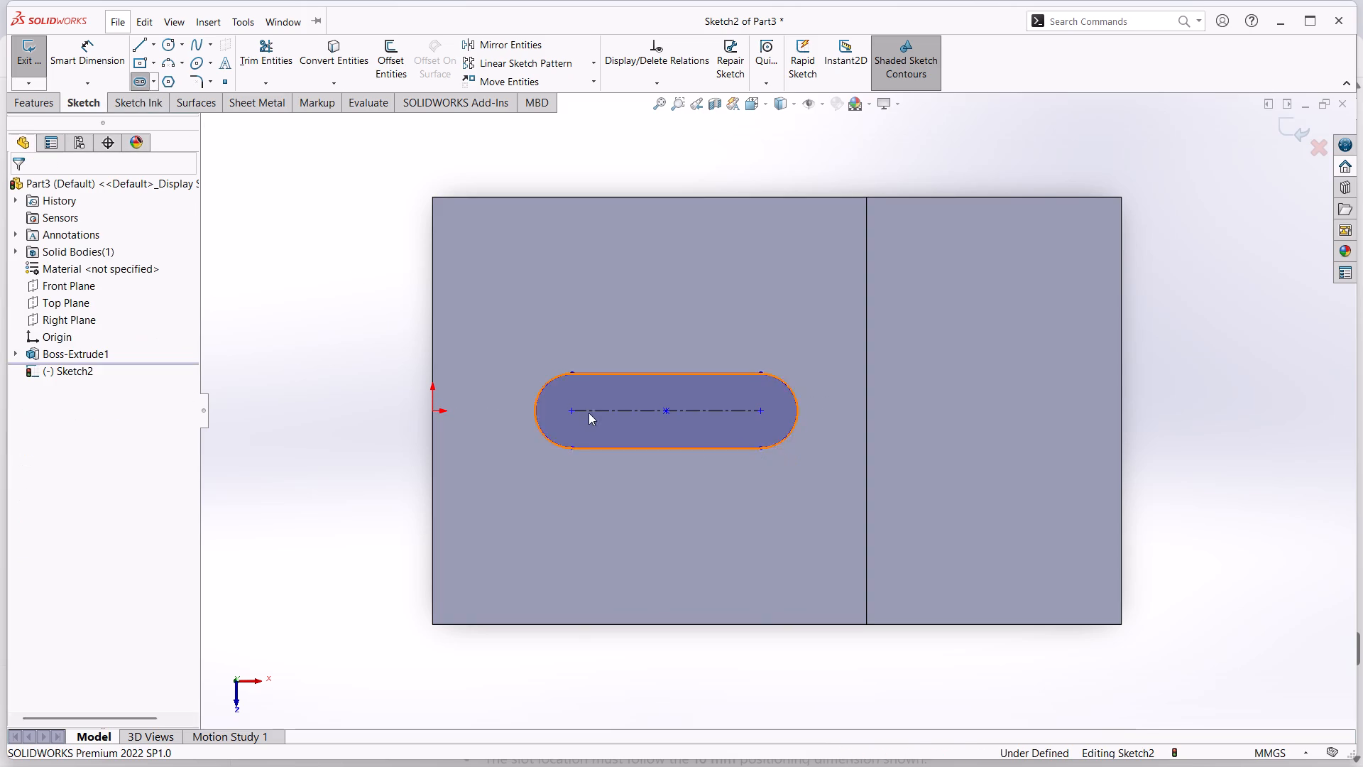
Dimension the distance from the slot's arc centre nearest the raised block to the block's step edge as 20 mm.
left_click(86, 54)
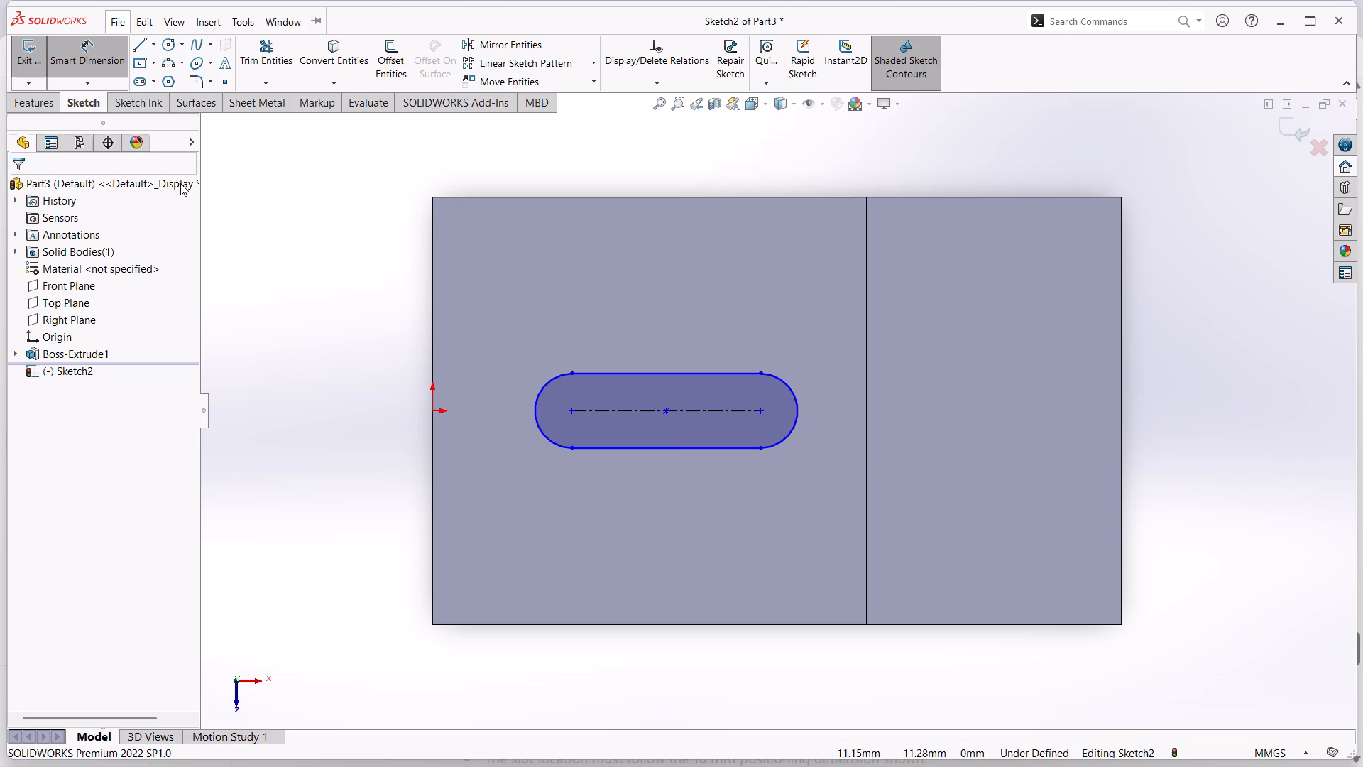
left_click(761, 408)
left_click(867, 410)
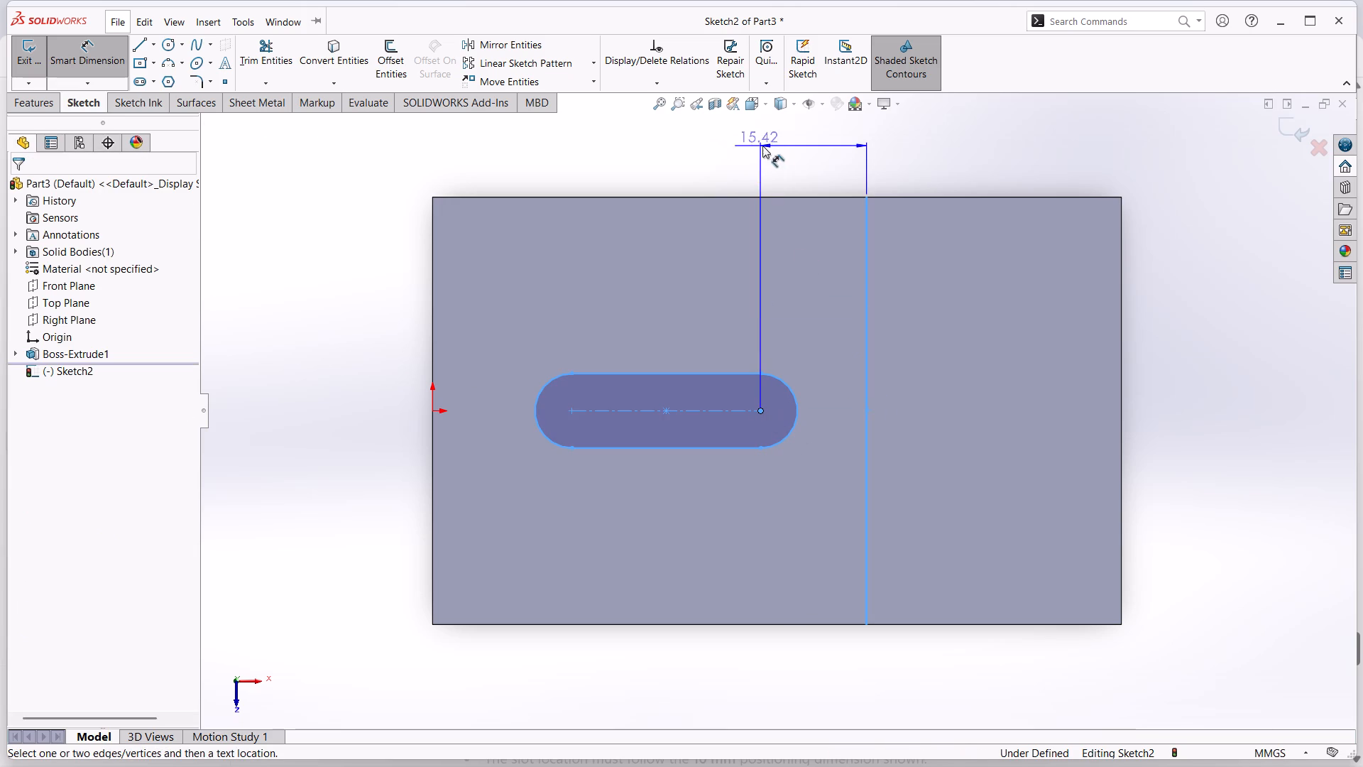
left_click(802, 153)
type("20")
key("Return")
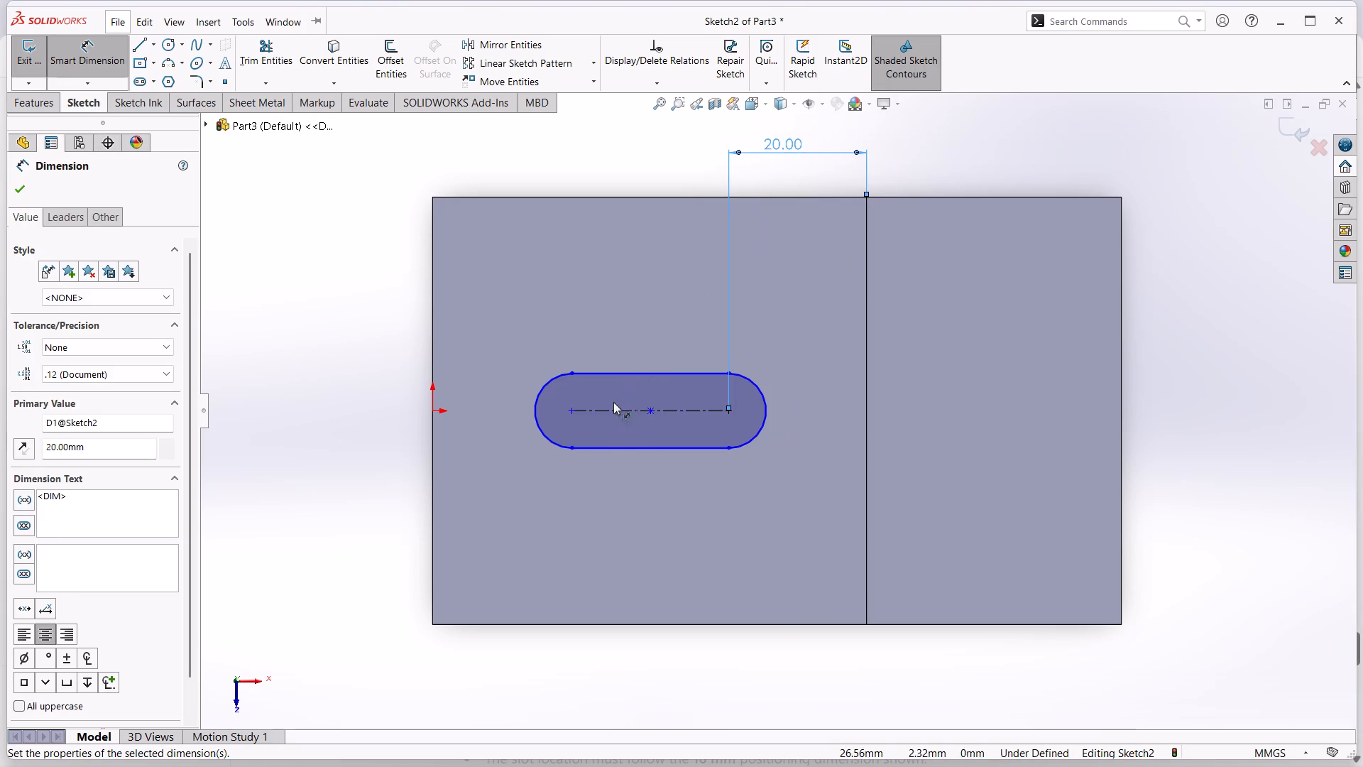
Dimension the distance between the slot's two arc centres as 20 mm.
left_click(573, 410)
left_click(730, 413)
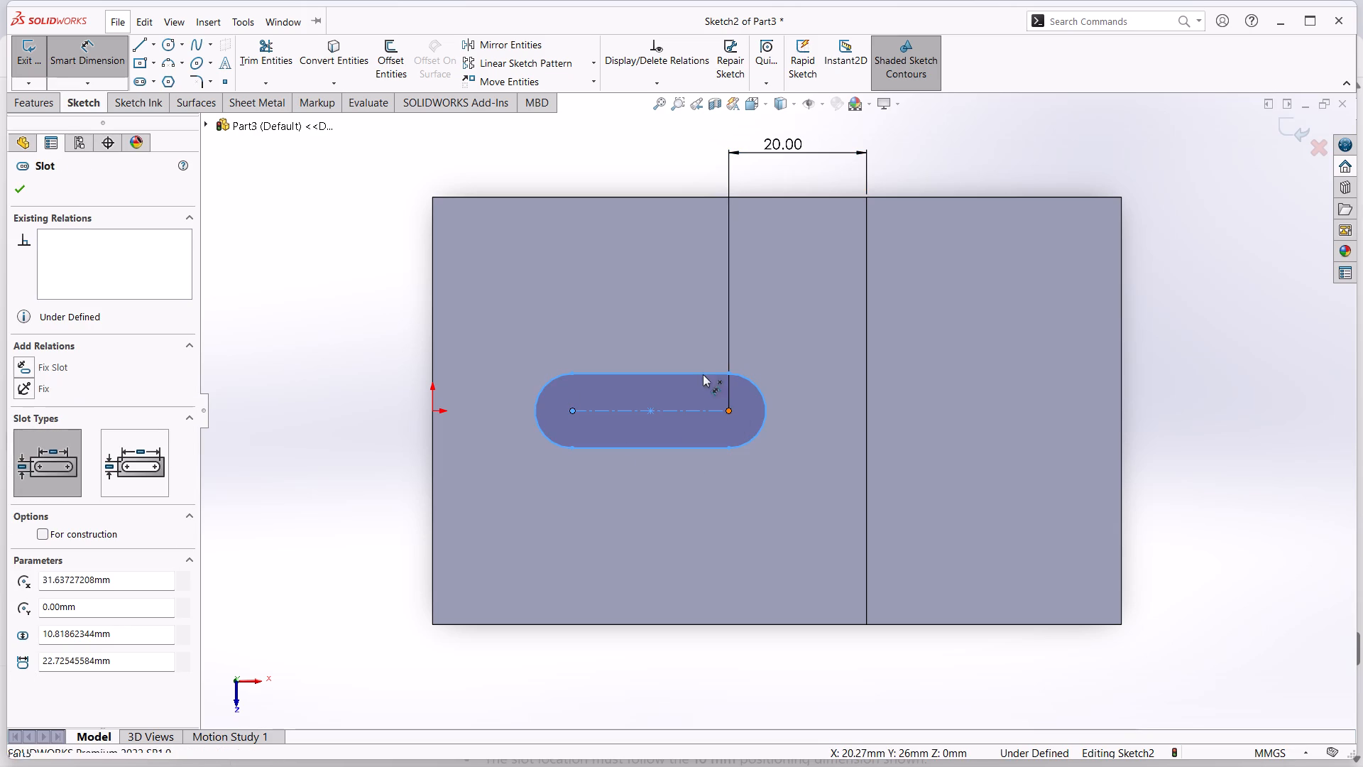
left_click(639, 168)
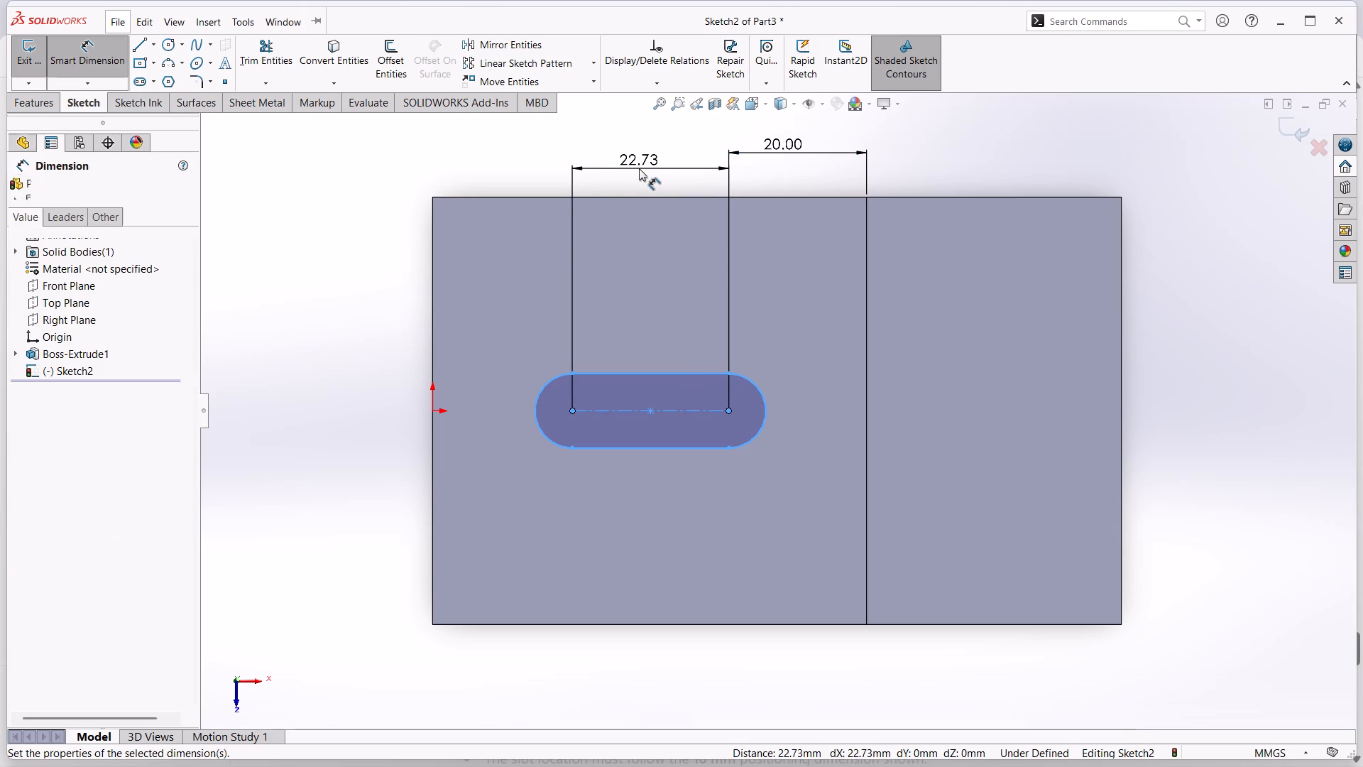
type("20")
key("Return")
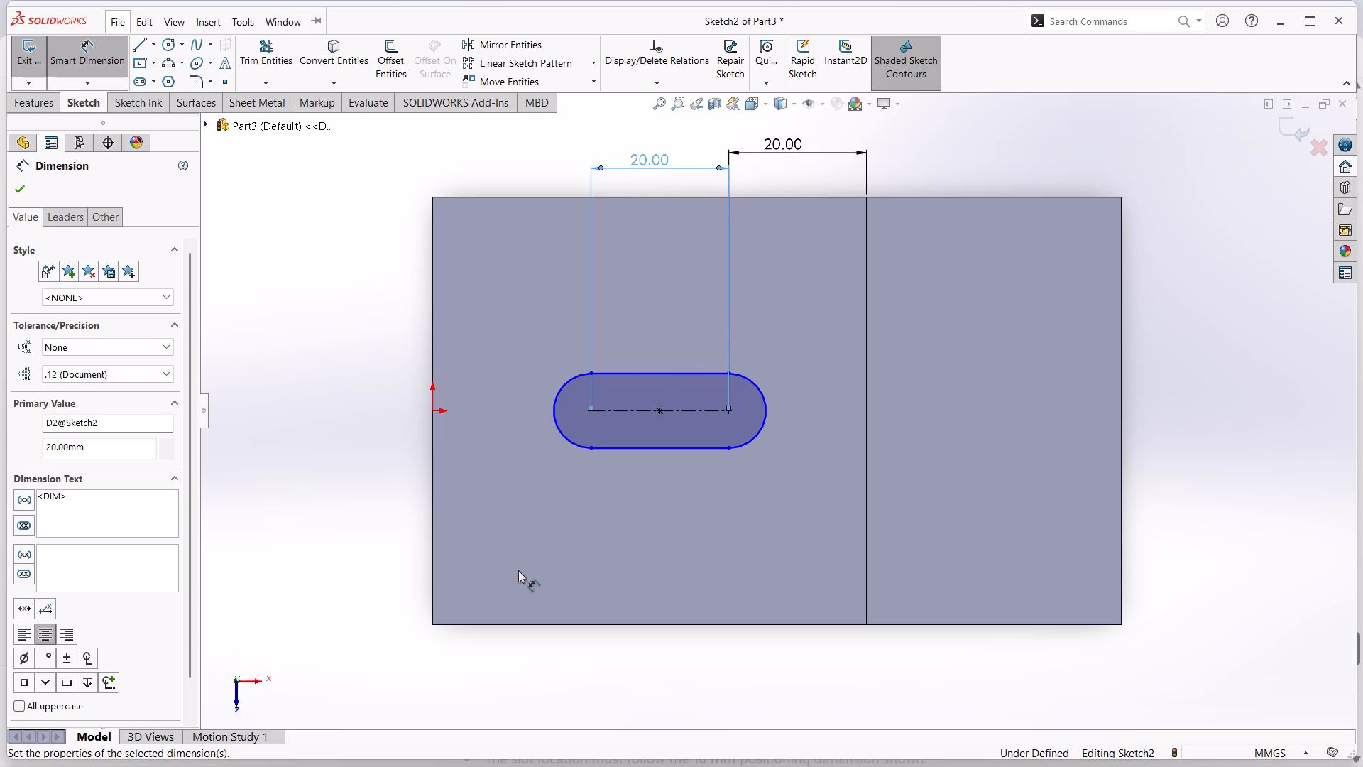
Dimension the slot's width between its two straight sides as 16 mm.
left_click(649, 373)
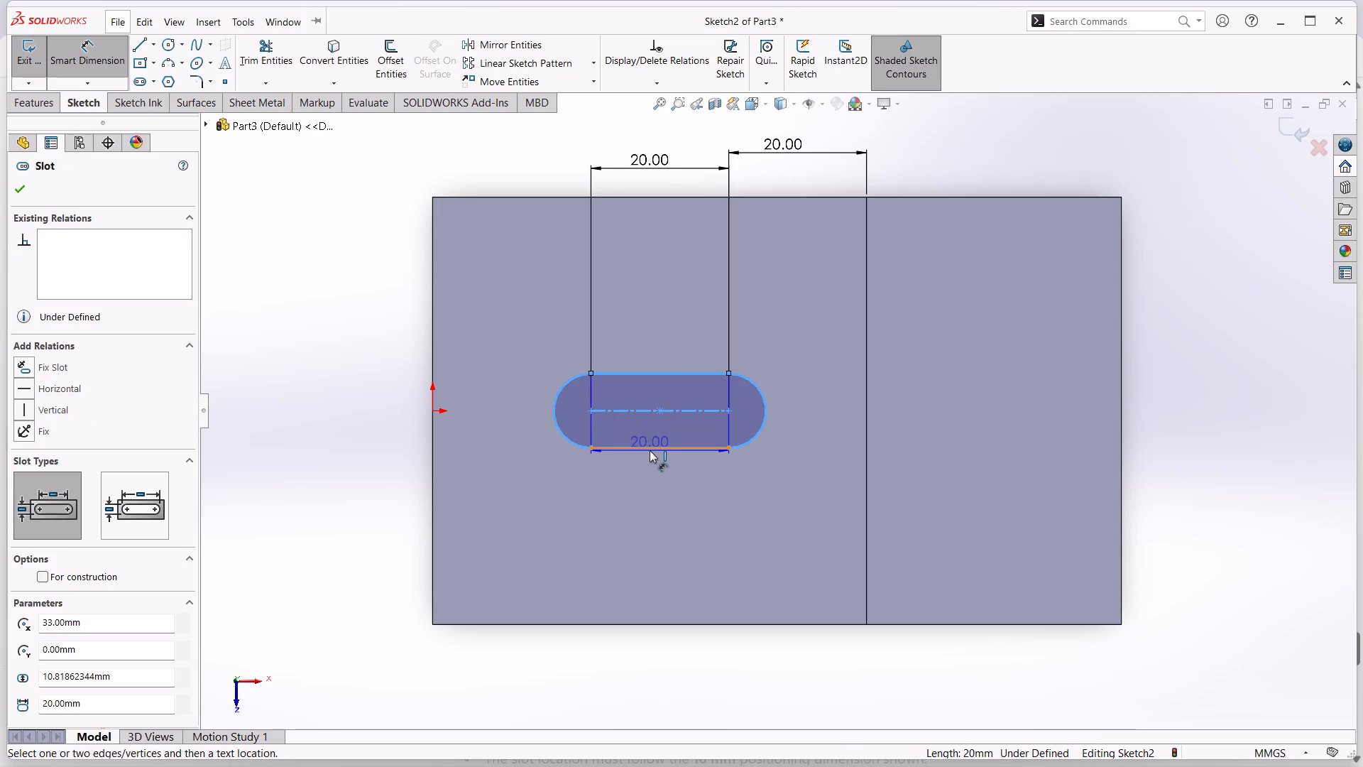
left_click(650, 448)
left_click(372, 411)
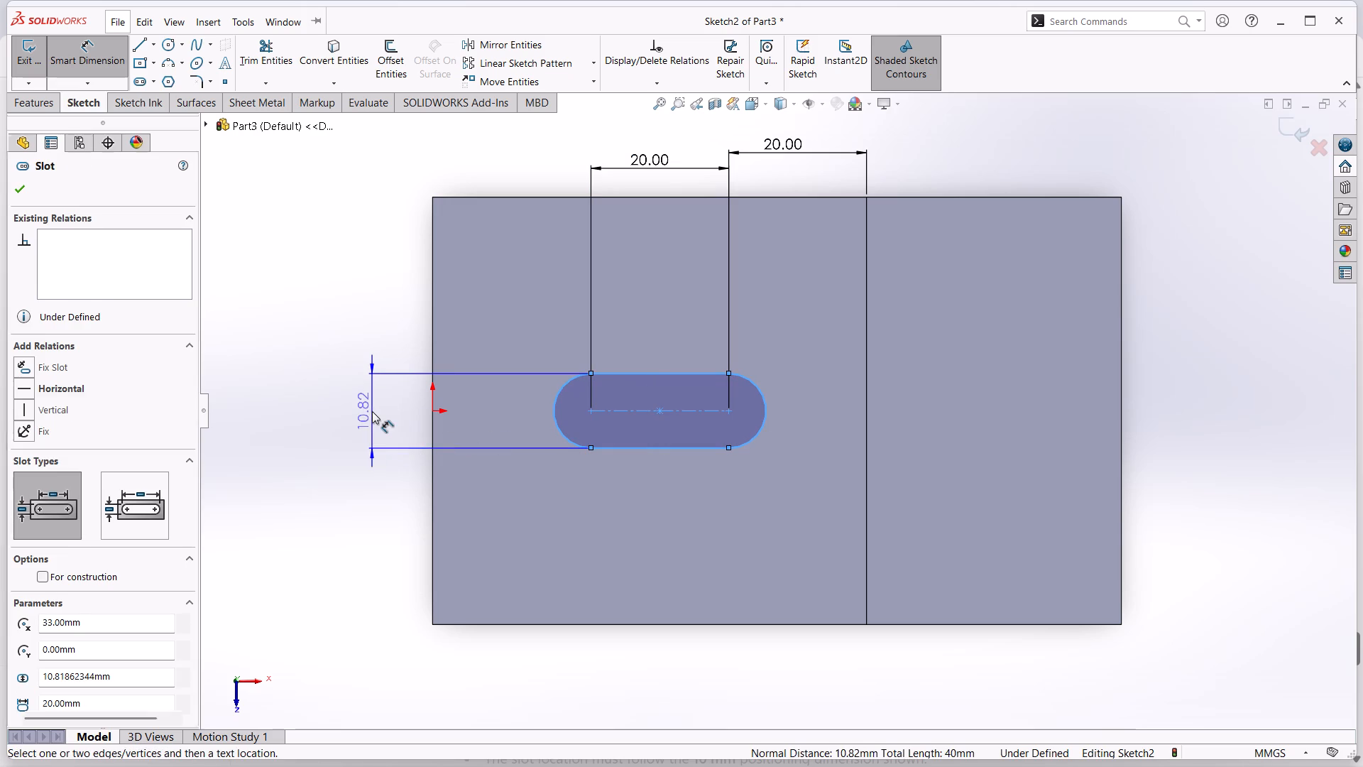
type("16")
key("Return")
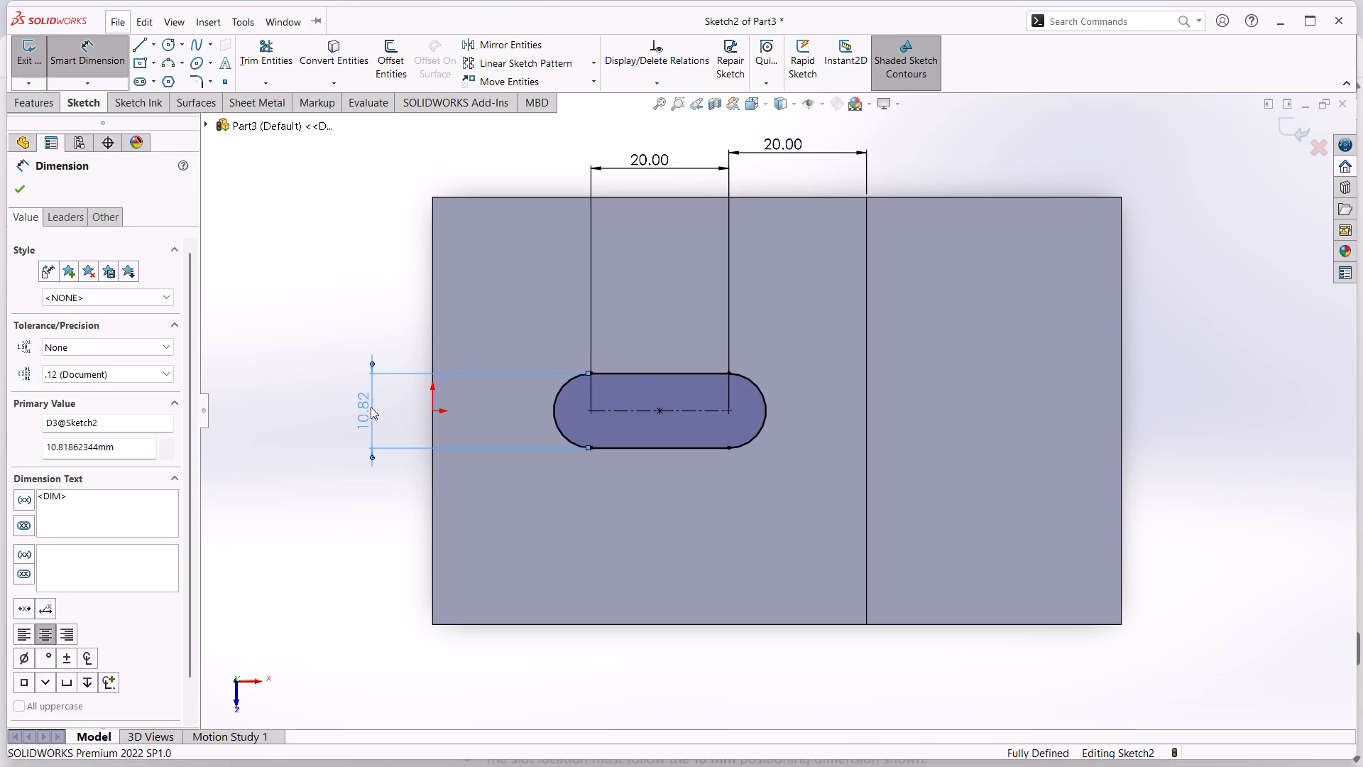
left_click(328, 567)
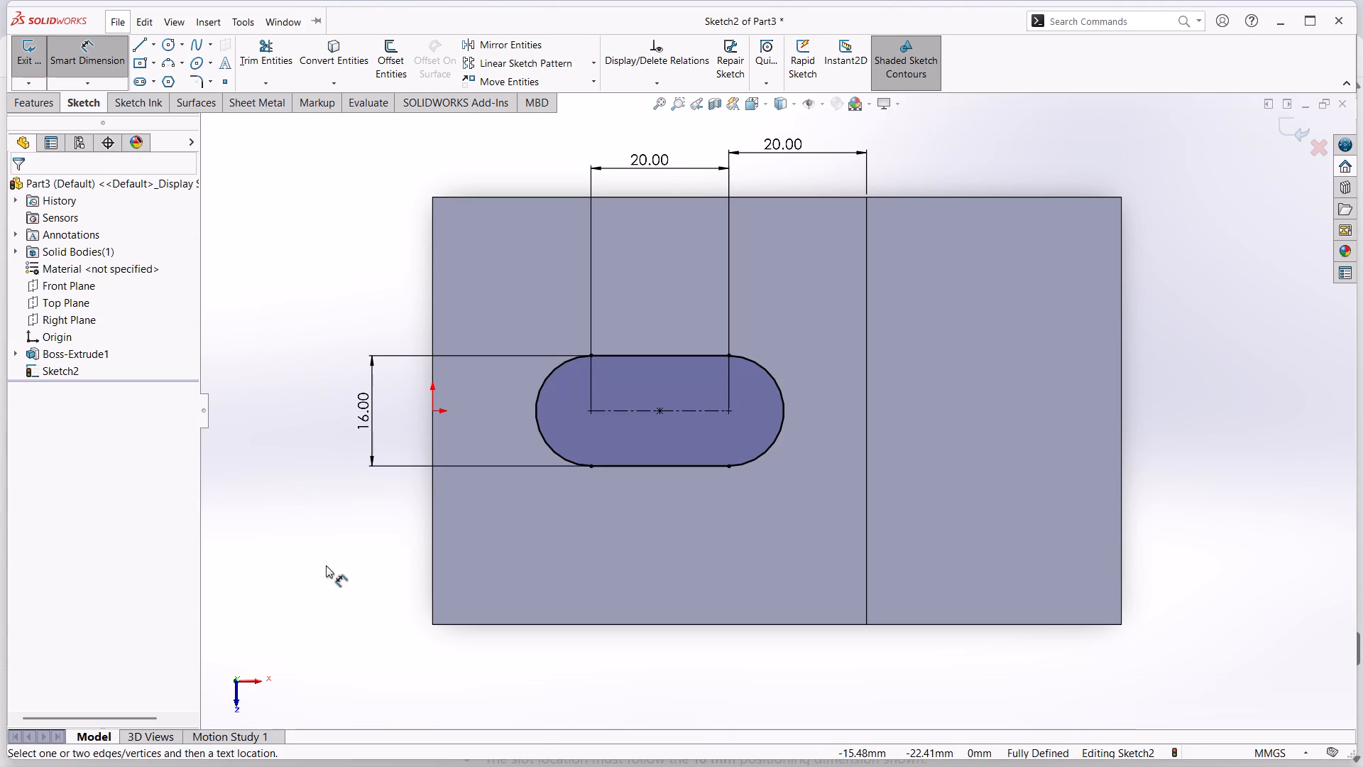
left_click(576, 687)
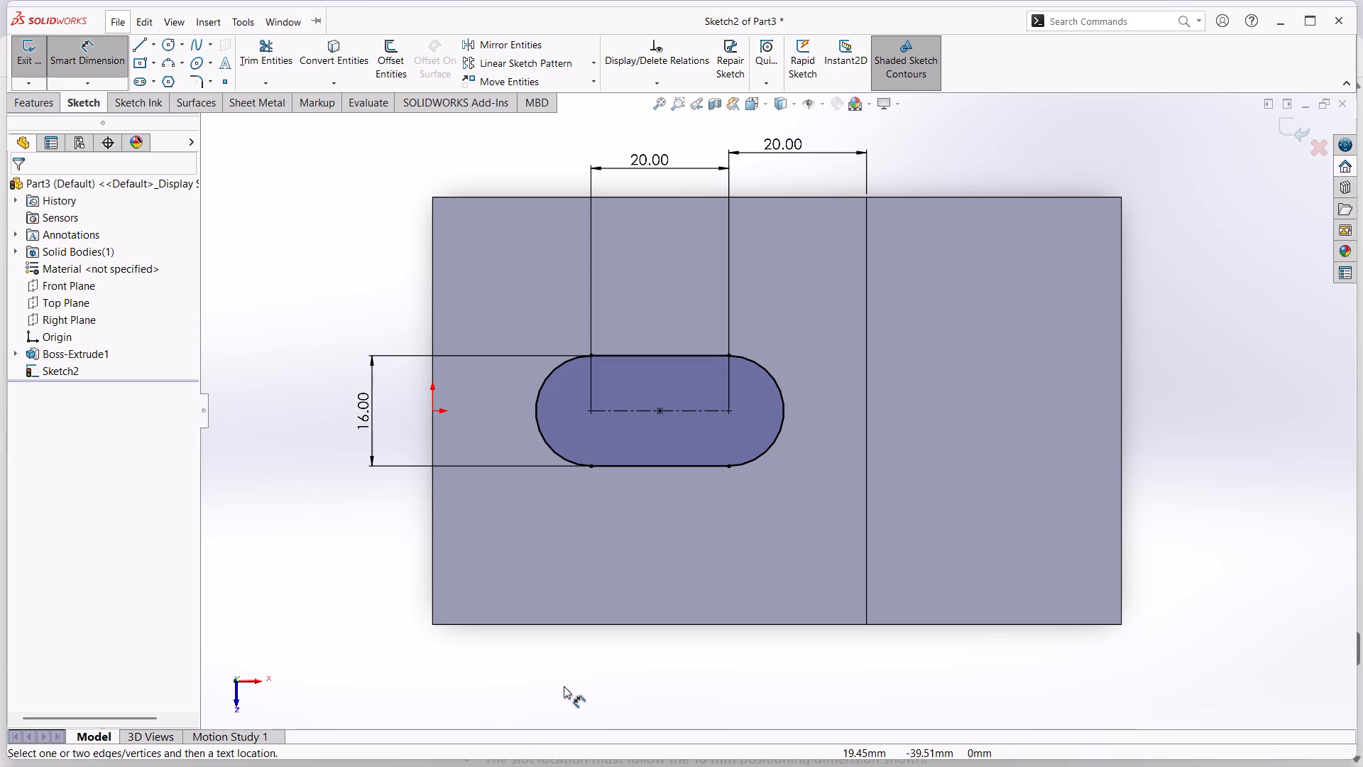
Exit the slot sketch and cut-extrude it down through the lower step with a Blind end condition and a depth of 62 mm.
middle_click_drag(581, 695, 588, 671)
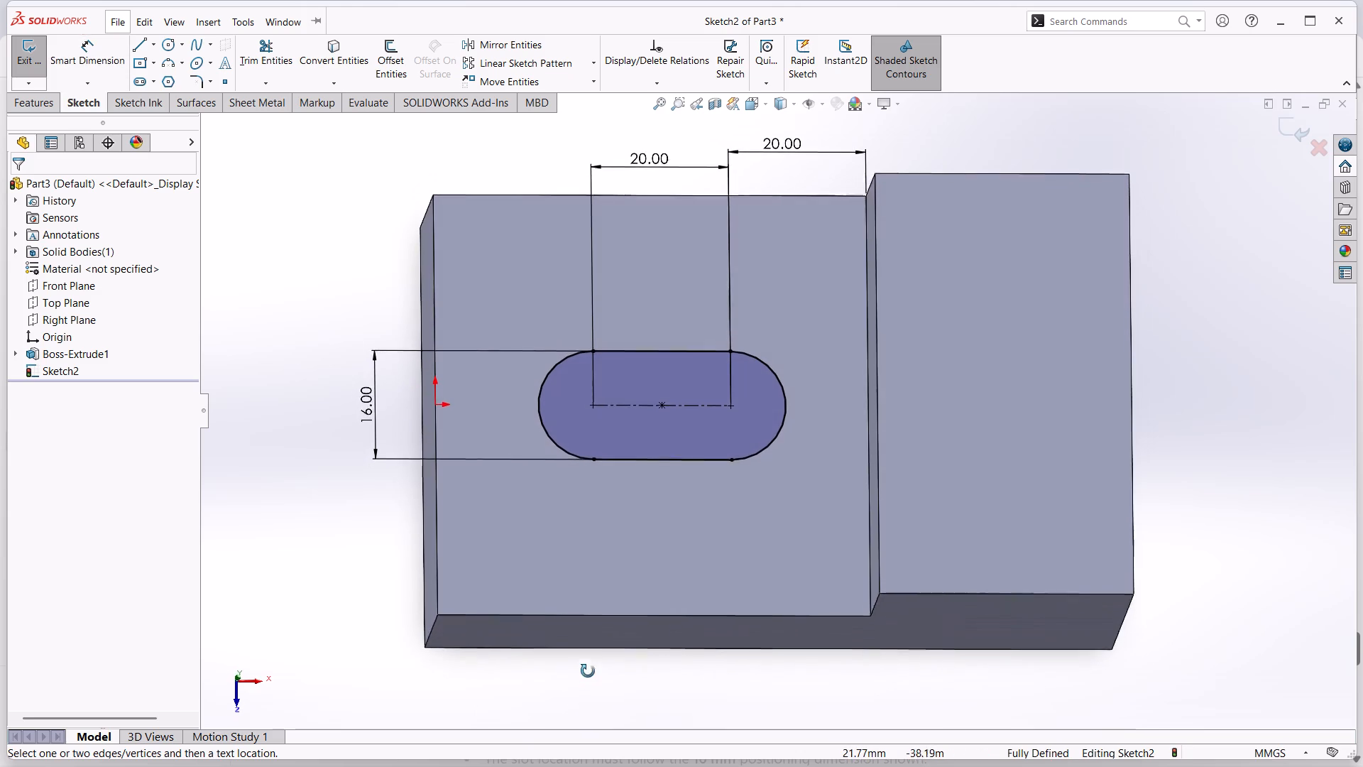
middle_click_drag(588, 671, 588, 698)
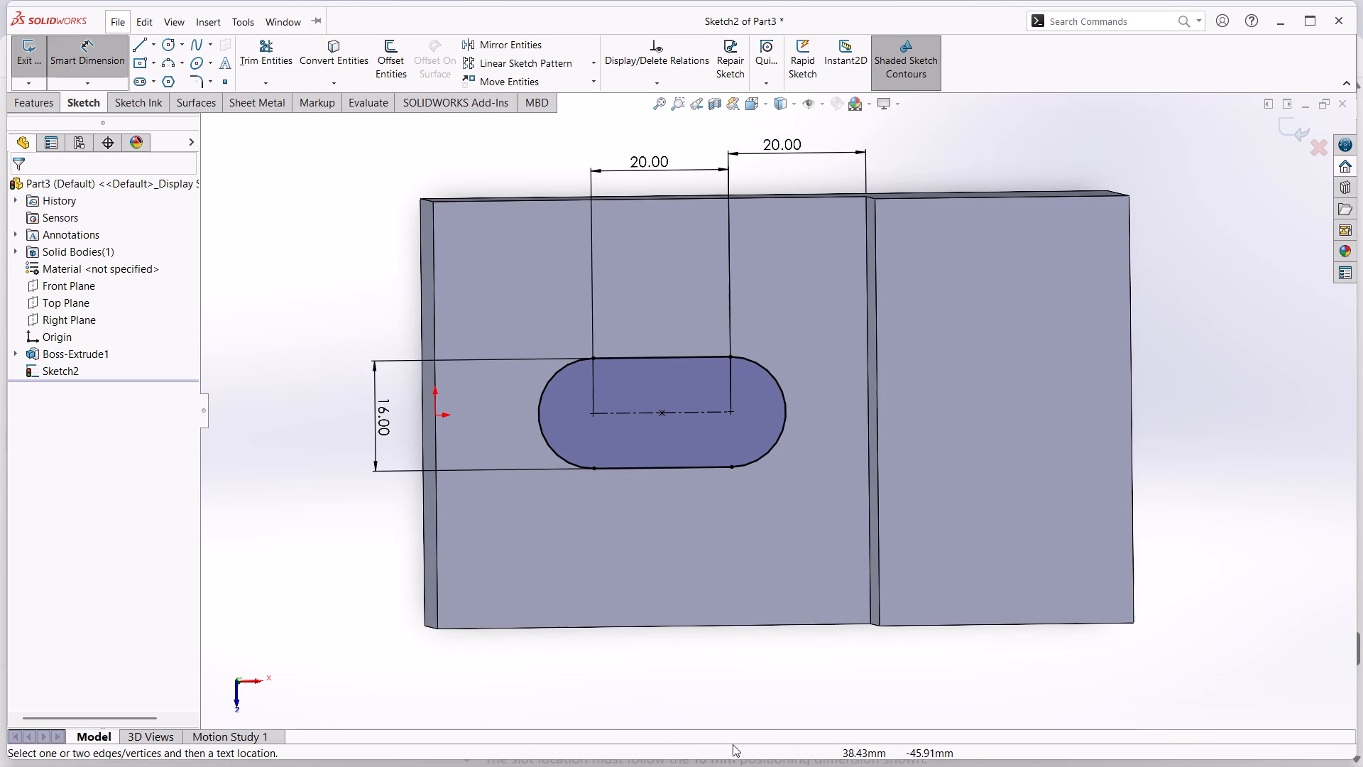
middle_click_drag(809, 708, 809, 683)
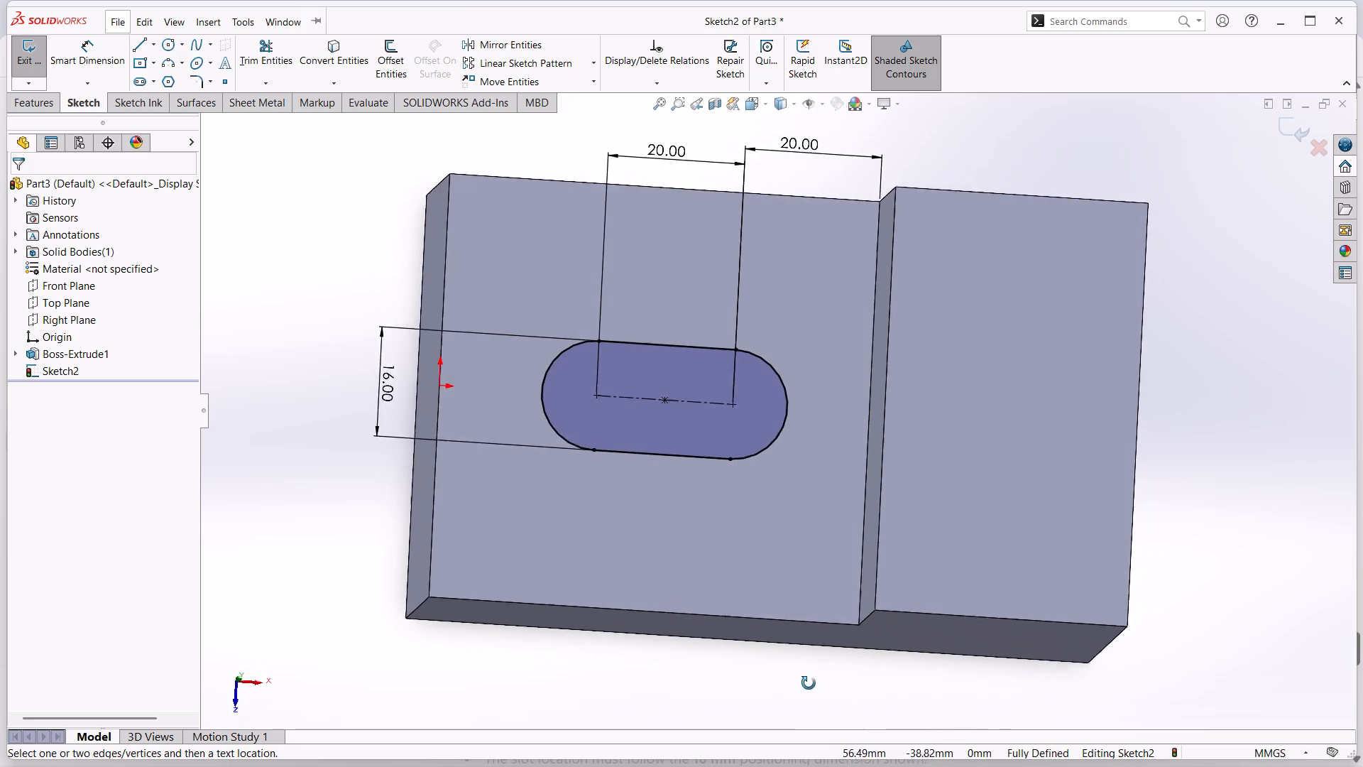
middle_click_drag(809, 683, 804, 694)
scroll(804, 687, "down", 1)
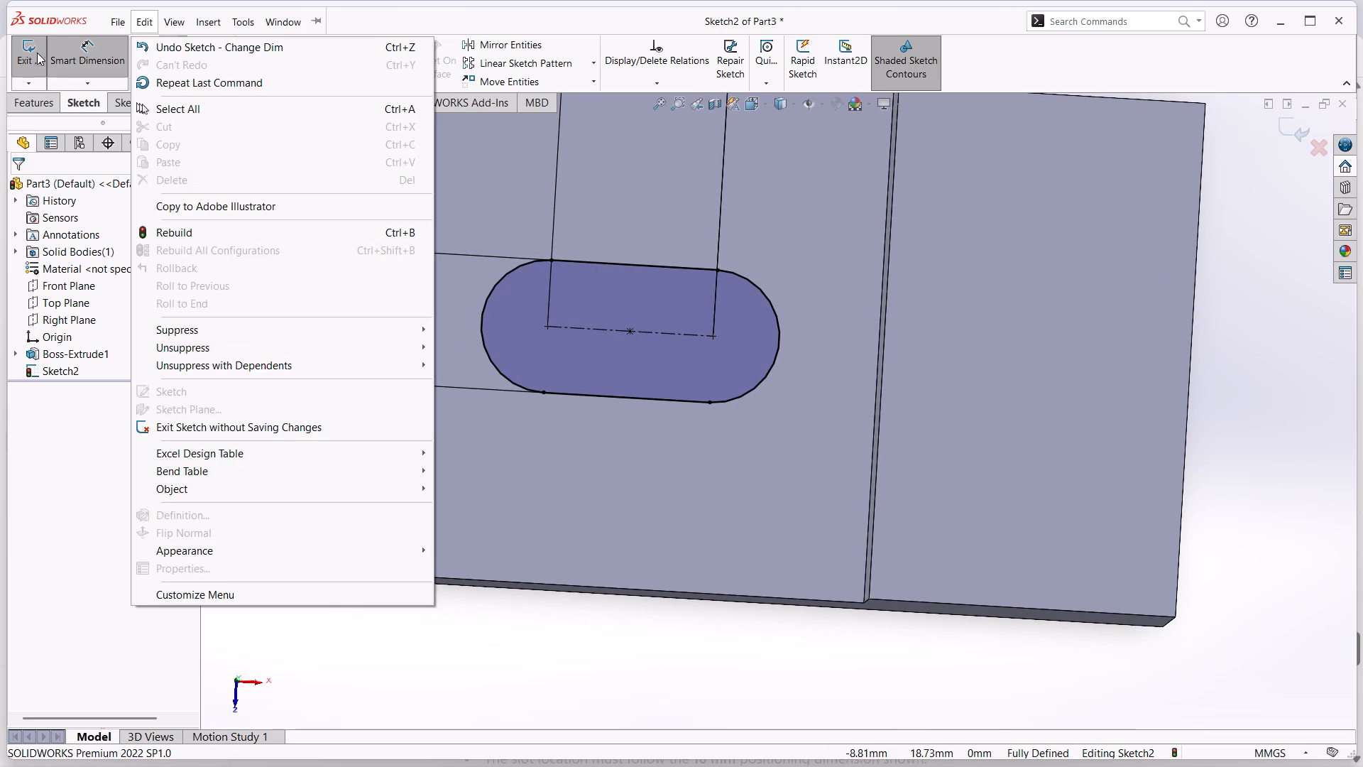
left_click(37, 53)
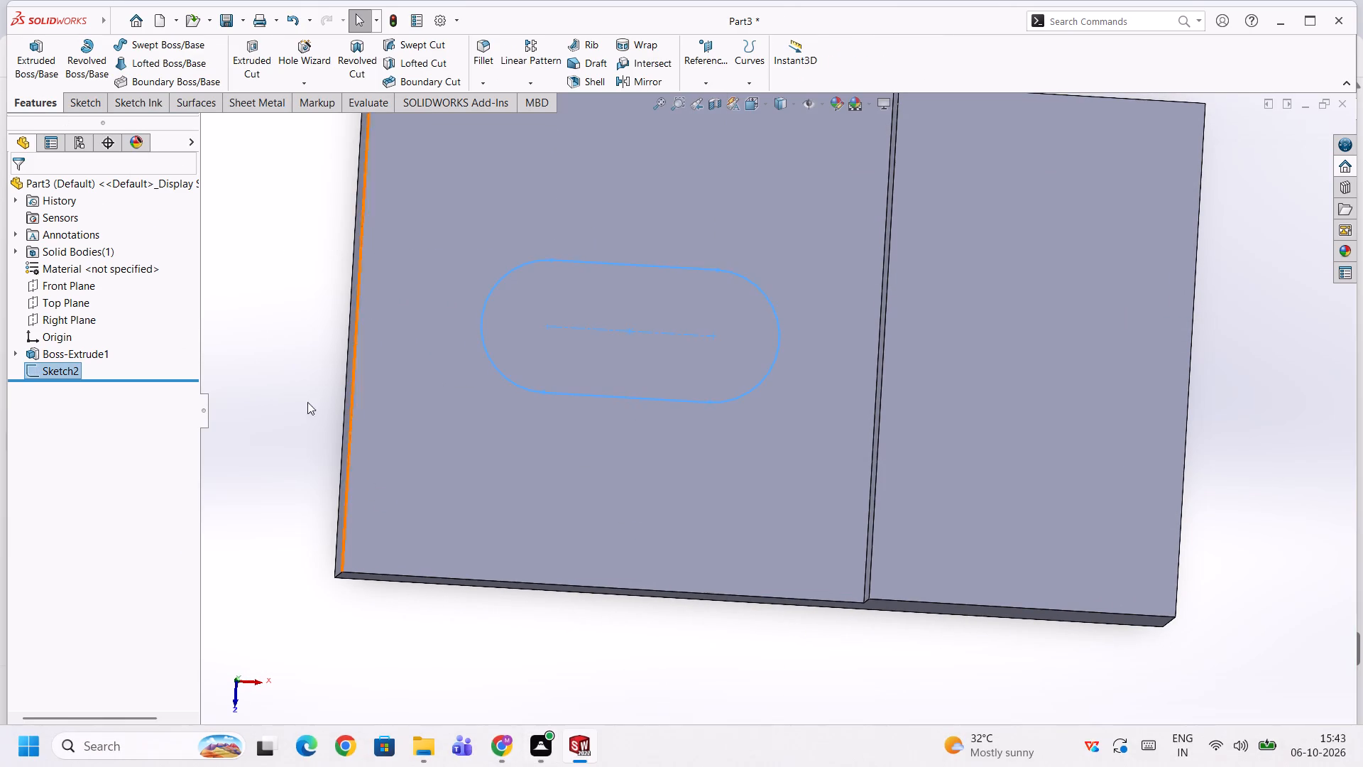
scroll(525, 628, "up", 2)
middle_click_drag(533, 636, 571, 482)
scroll(533, 636, "up", 1)
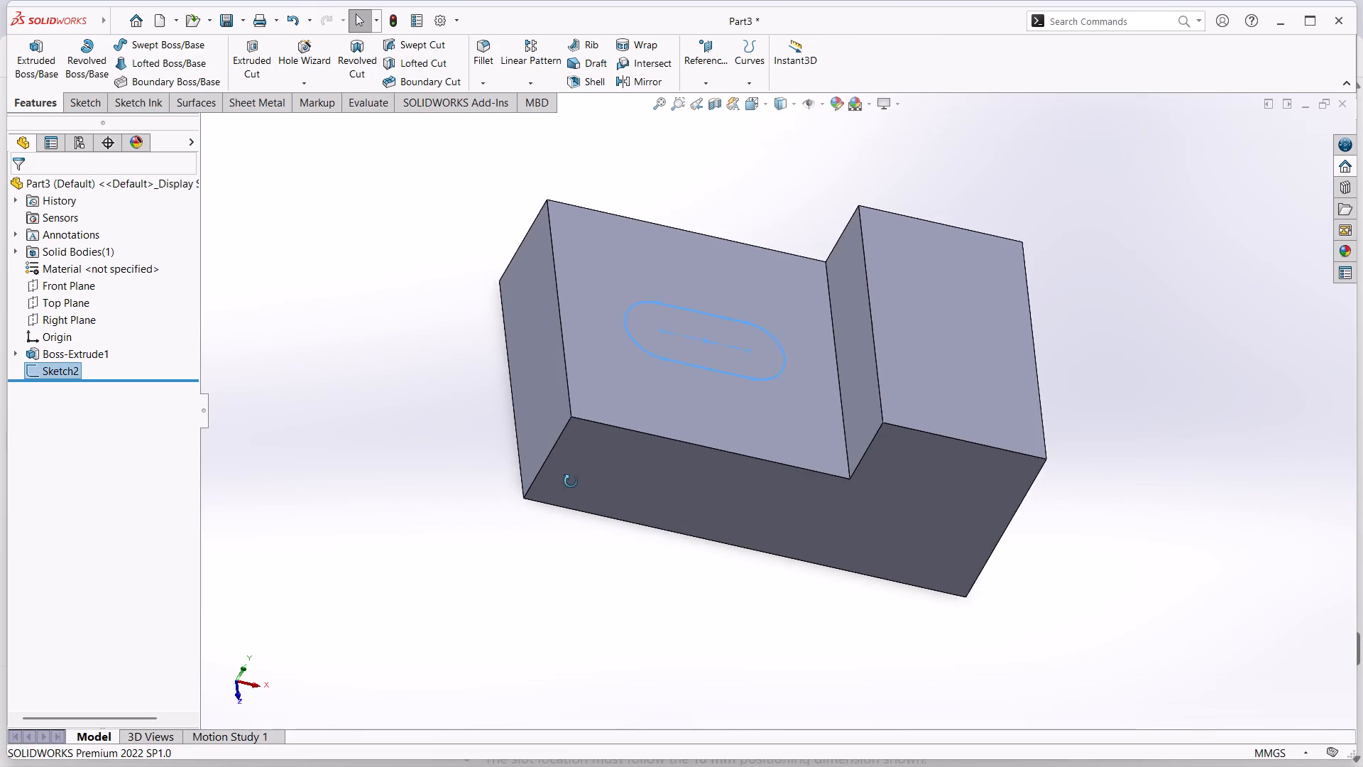
middle_click_drag(571, 482, 555, 484)
left_click(263, 53)
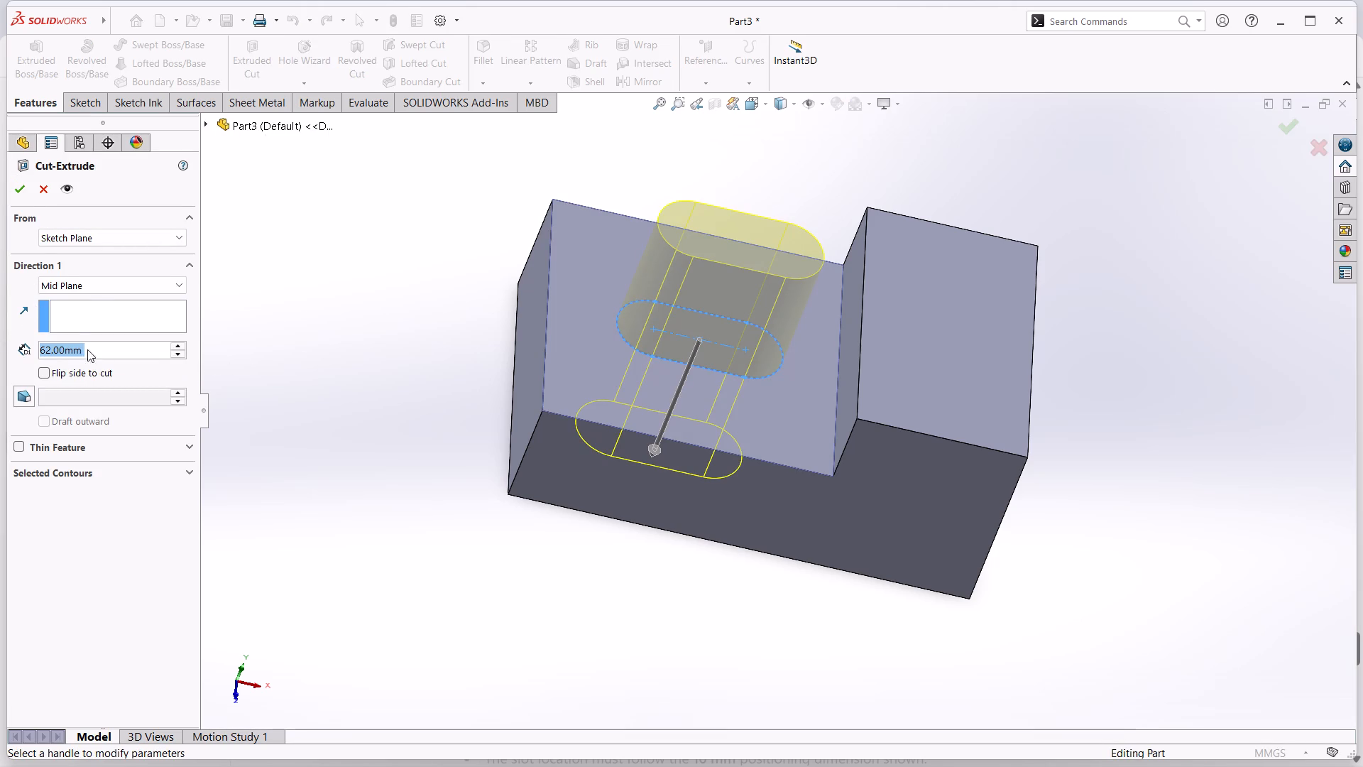
left_click(90, 287)
left_click(87, 298)
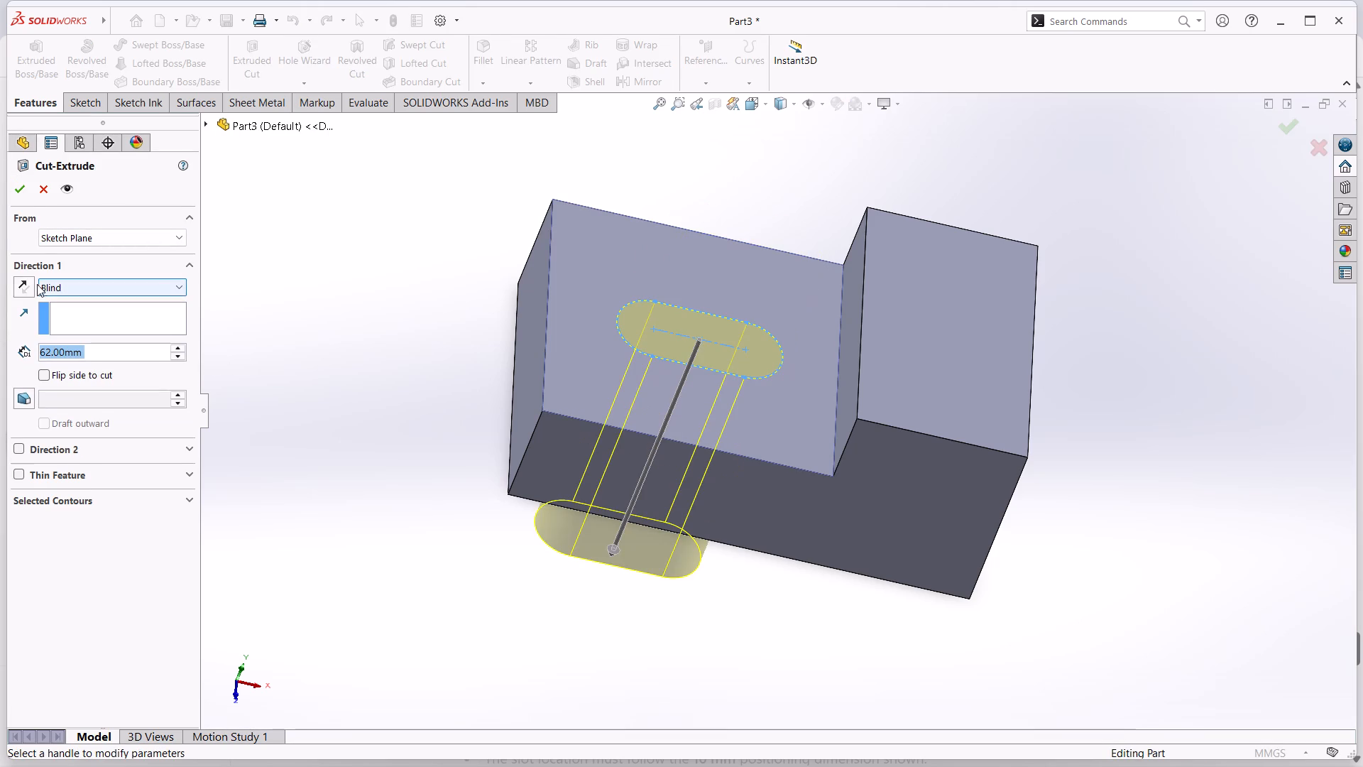
left_click(14, 190)
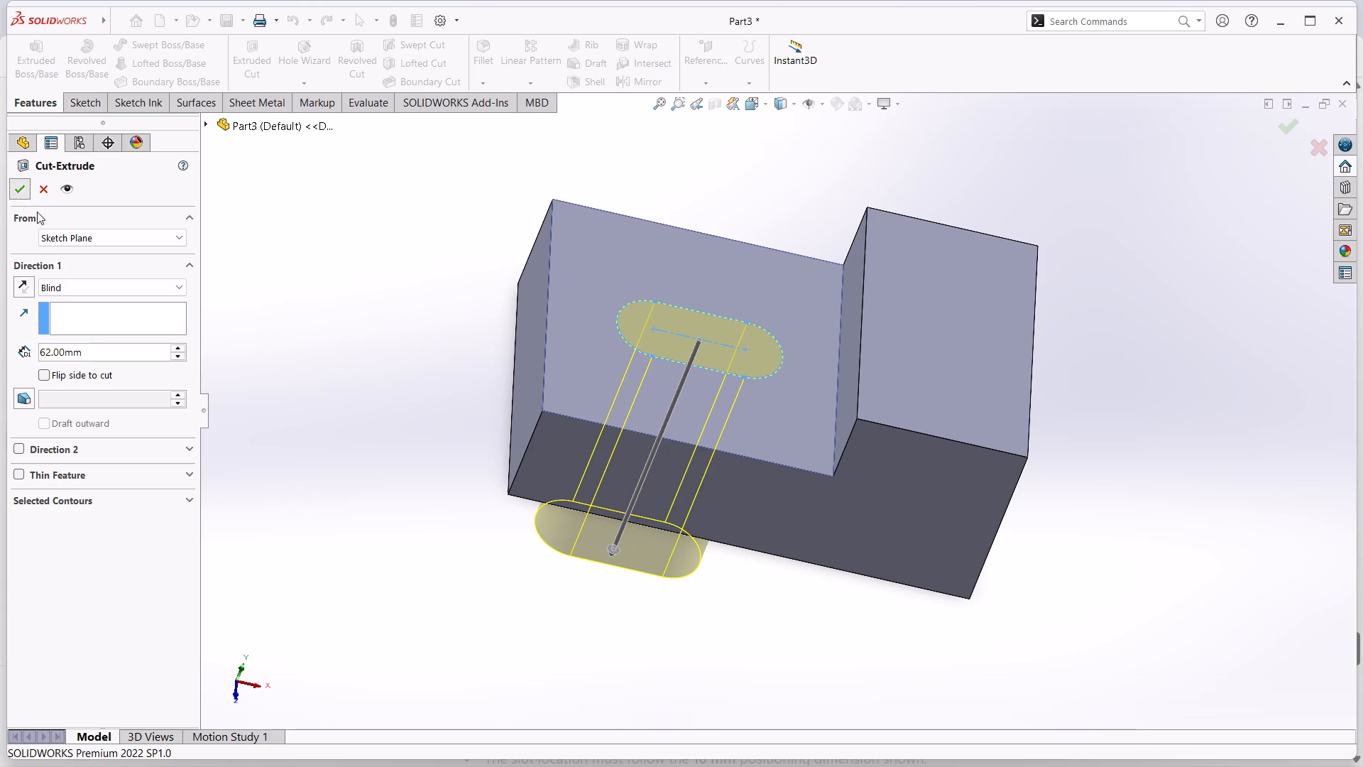
left_click(291, 348)
Start a new sketch on the raised block's top face.
left_click(987, 315)
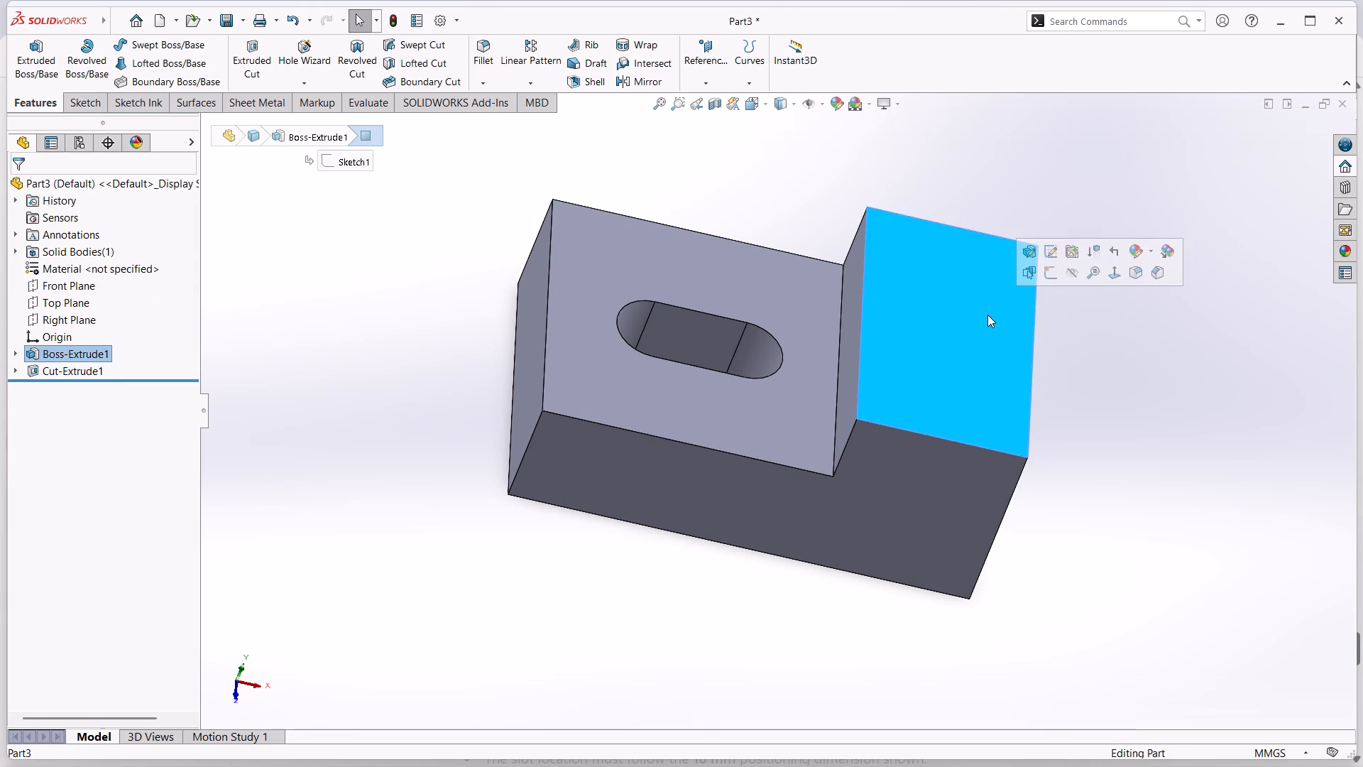
left_click(1044, 271)
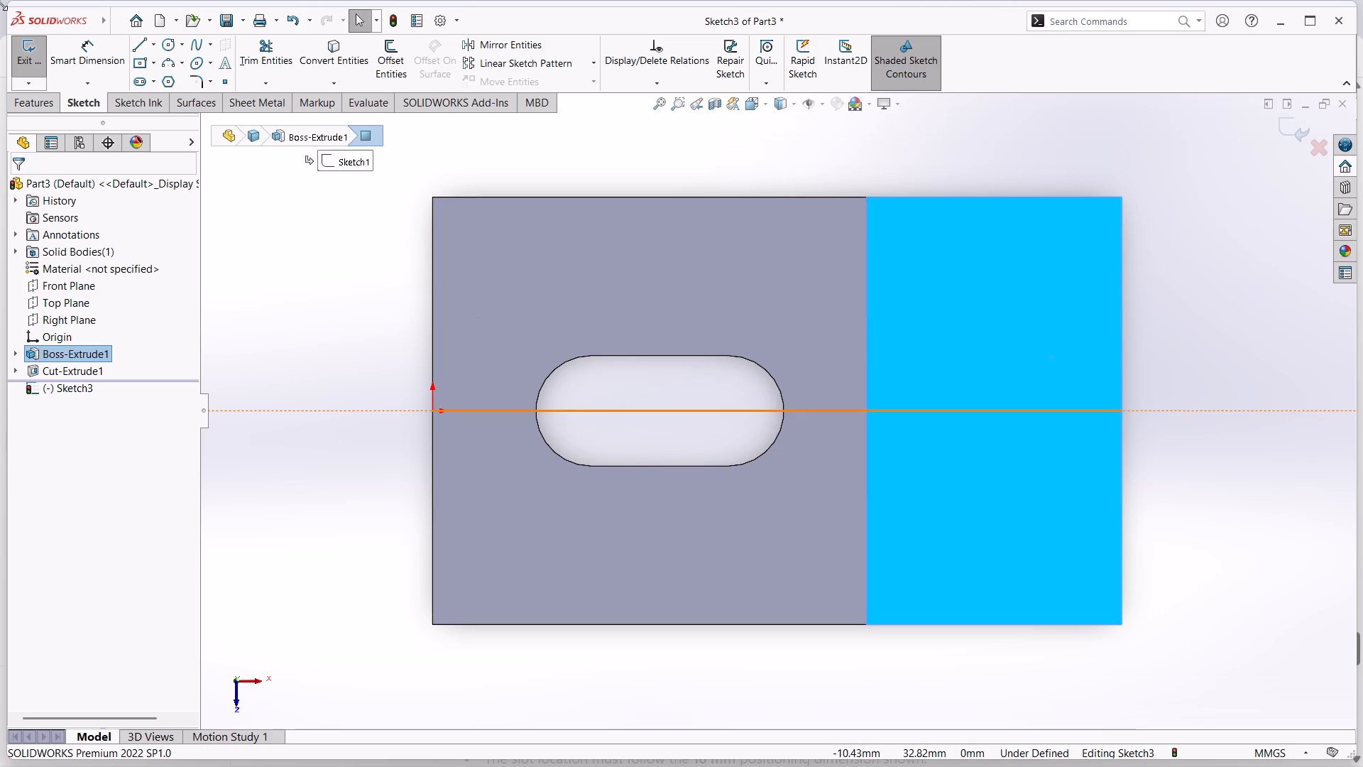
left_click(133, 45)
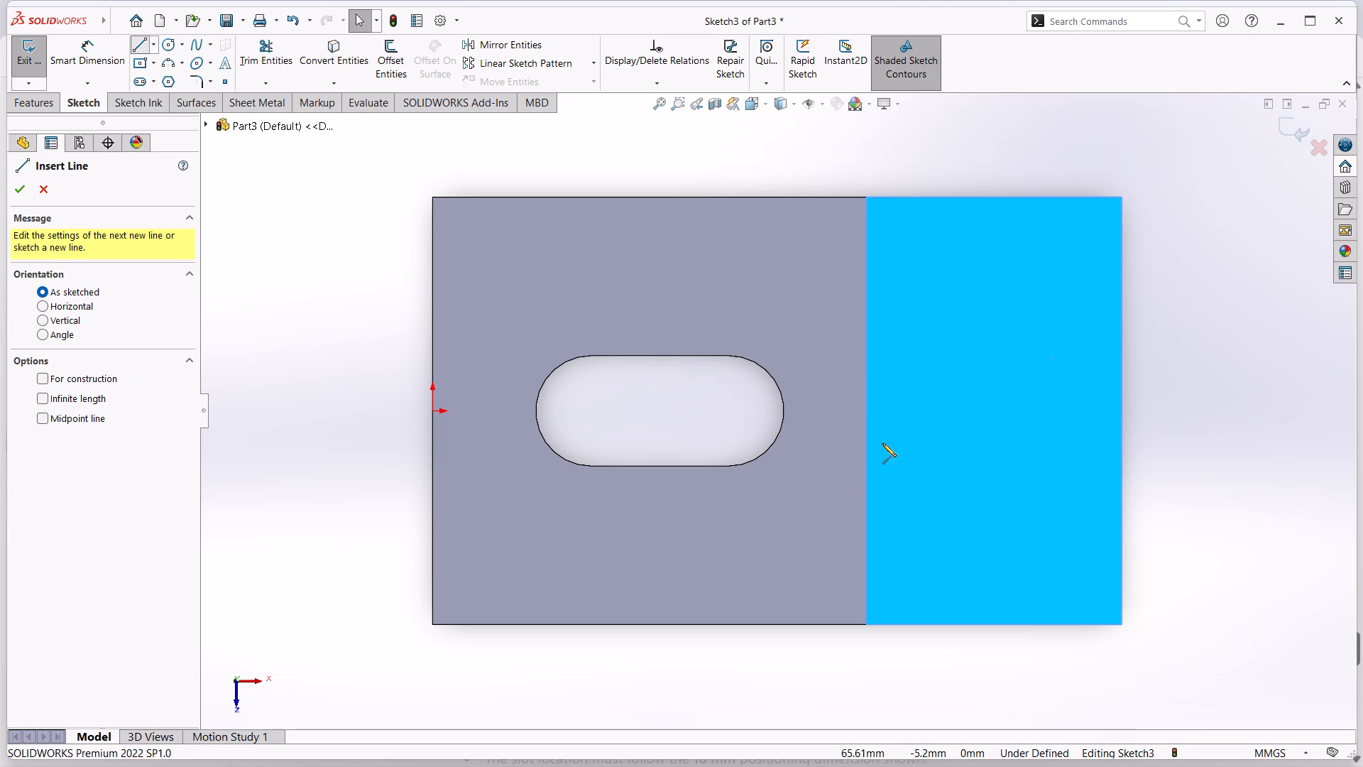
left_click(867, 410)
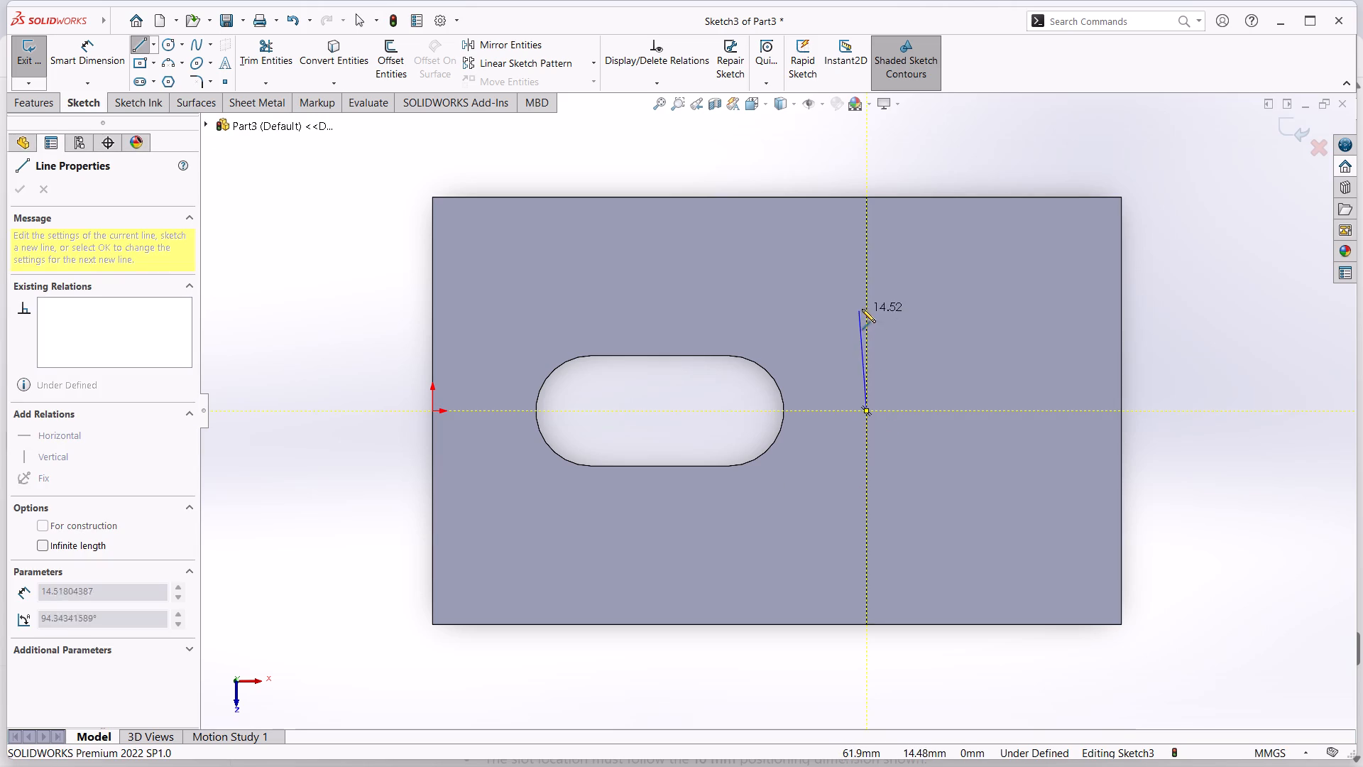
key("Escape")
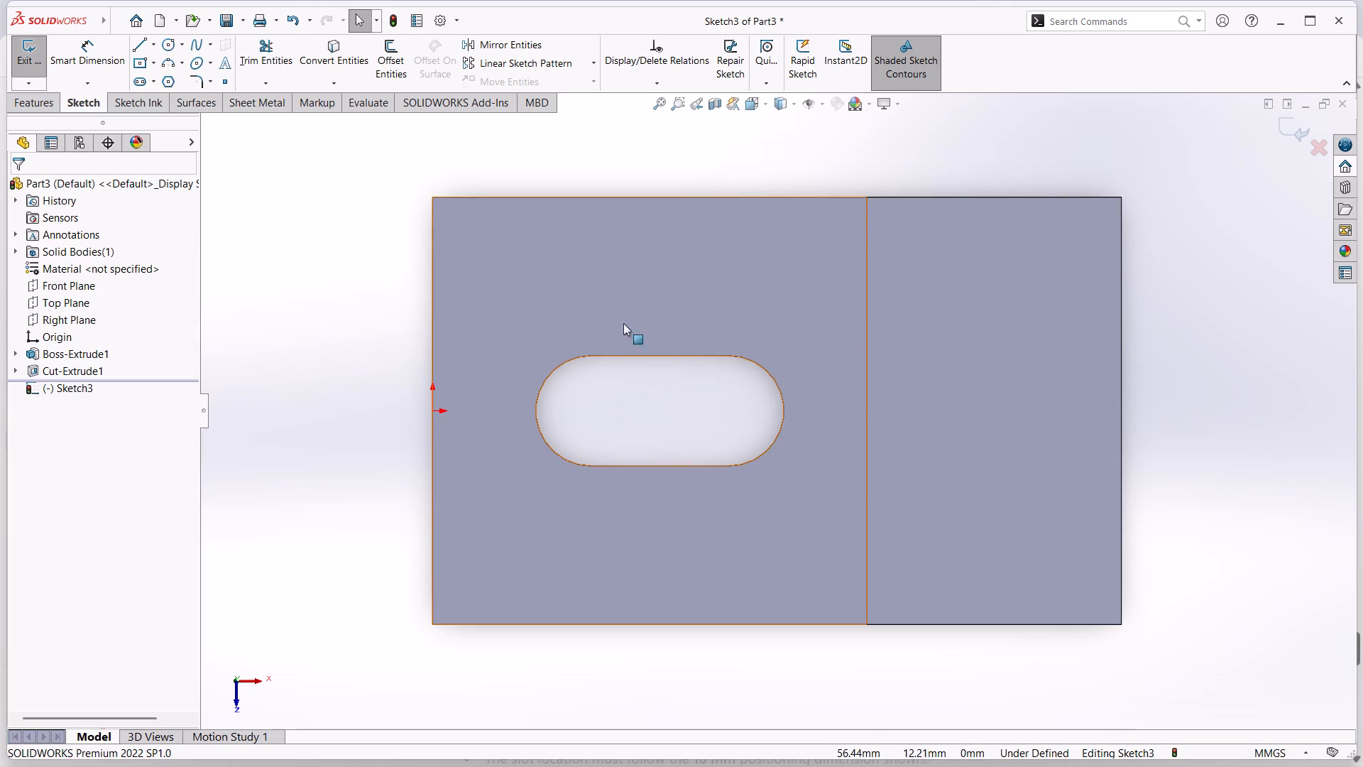
Sketch a line about 34 mm long along the raised block's step edge, spanning the edge's midpoint.
left_click(136, 43)
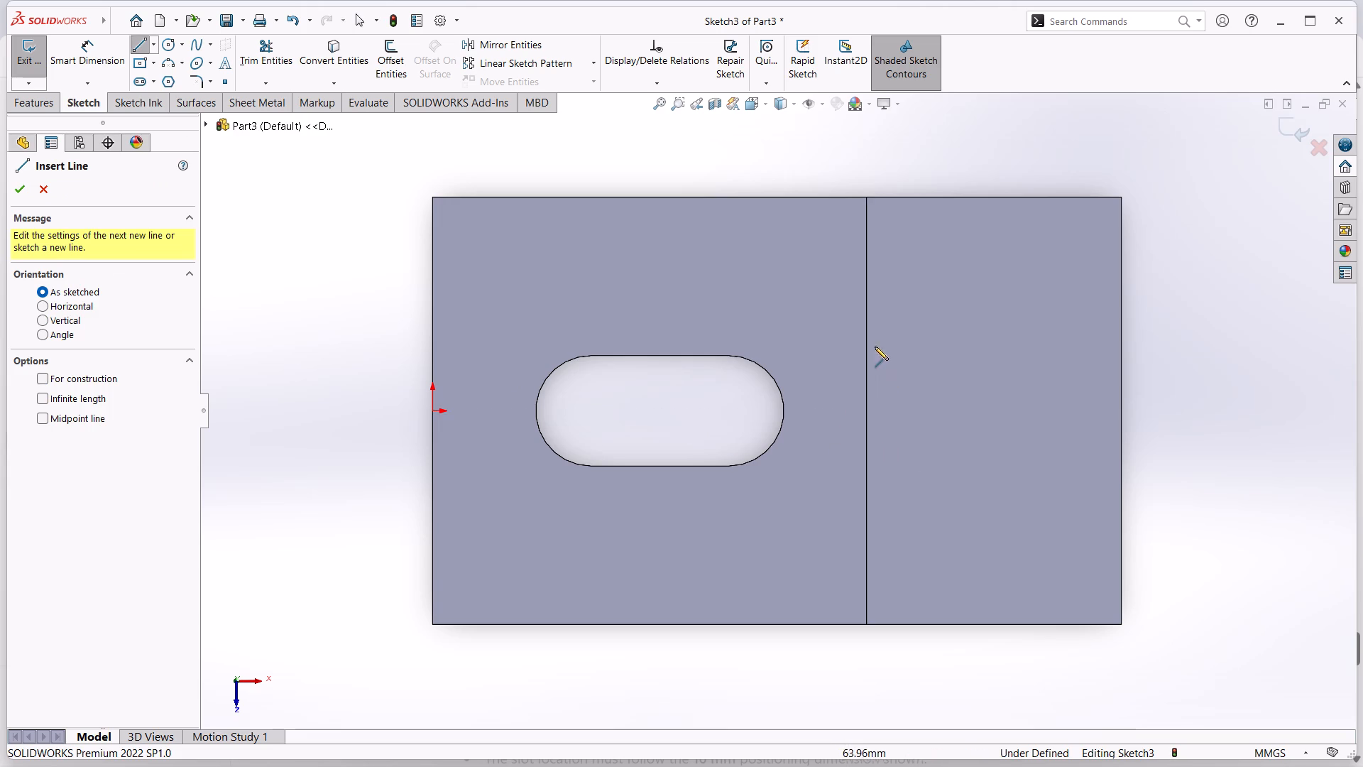
left_click(867, 298)
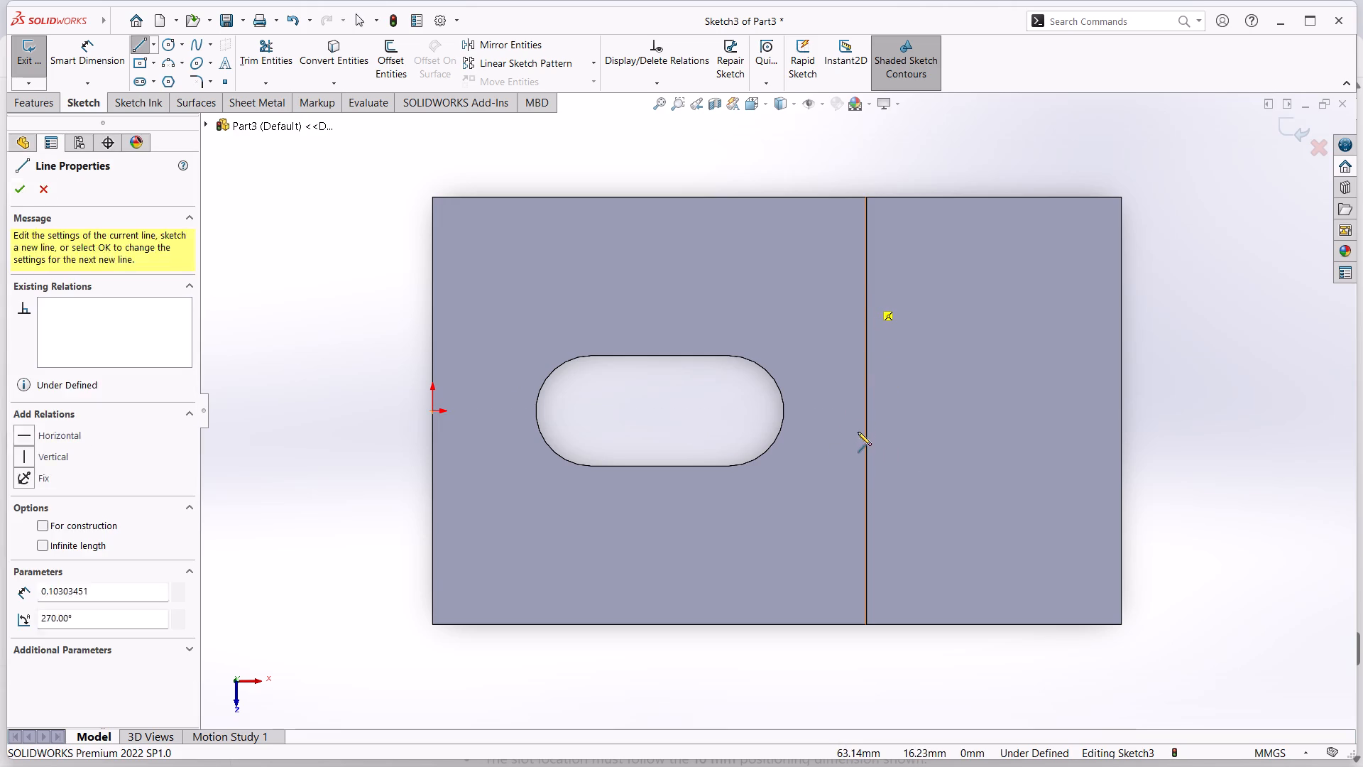
left_click(868, 533)
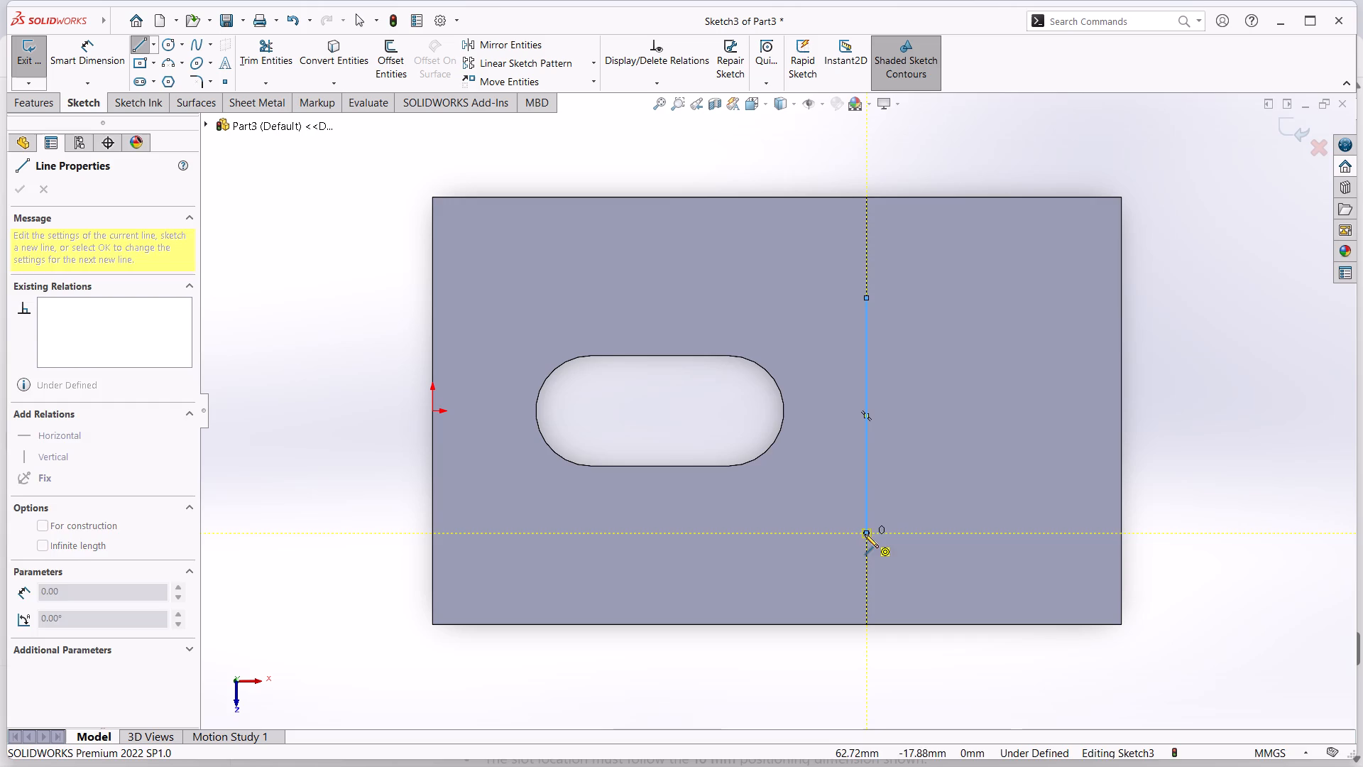
key("Escape")
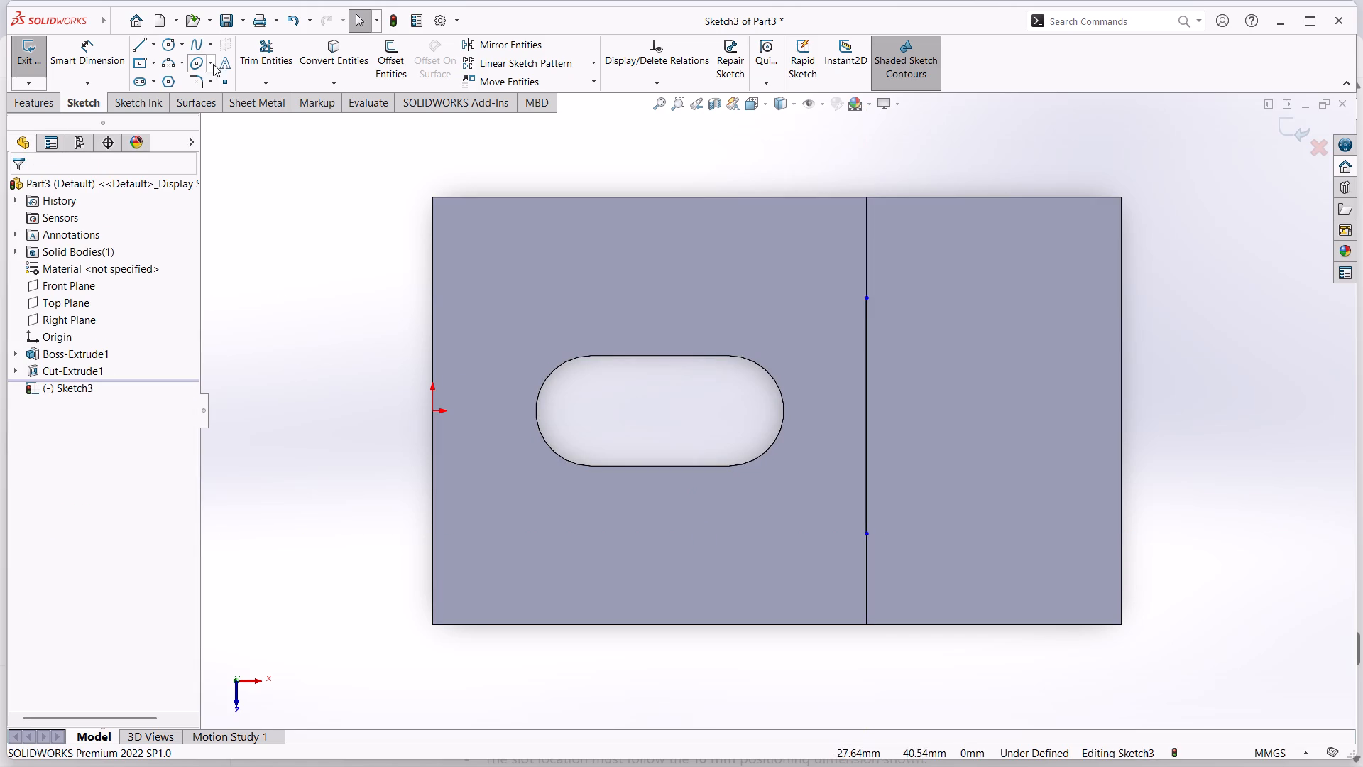
Dimension the distance from the line's end to its midpoint as 37/2 mm.
left_click(103, 65)
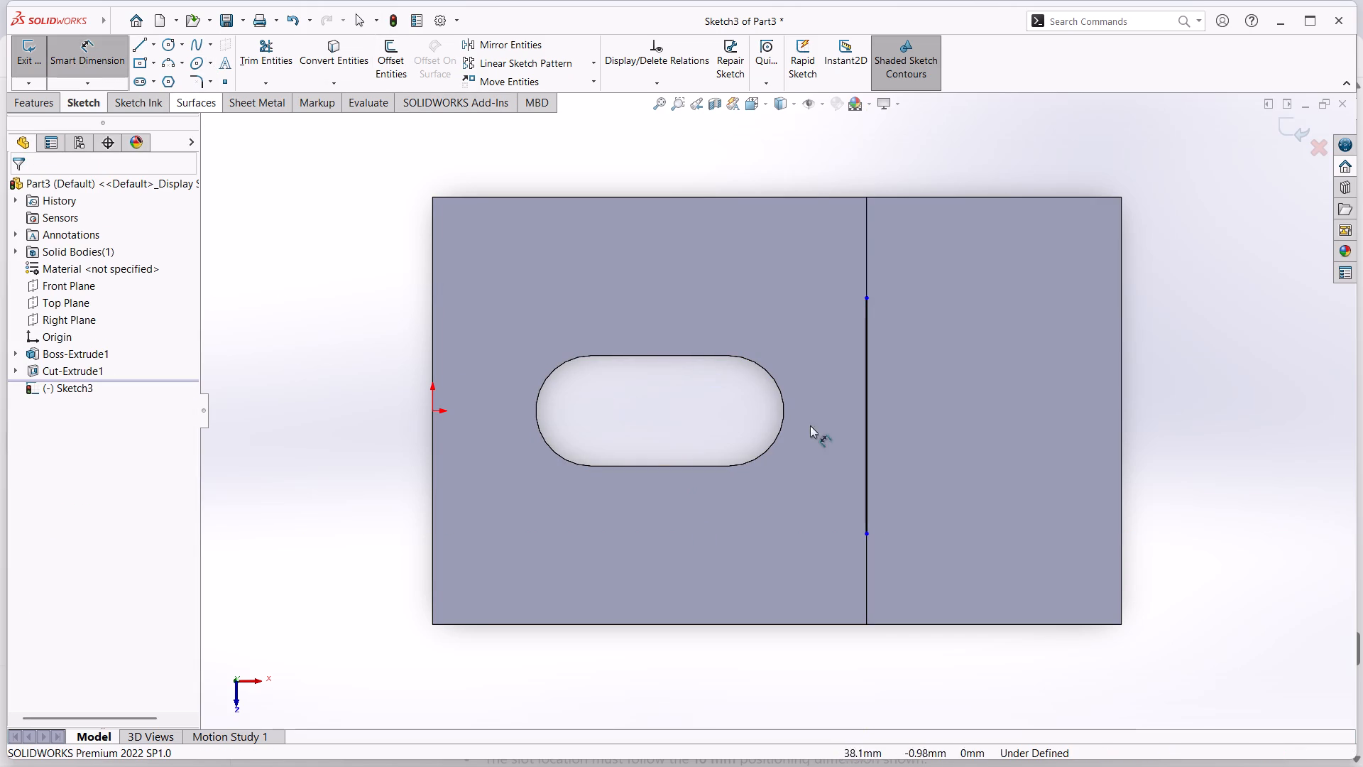
left_click(865, 297)
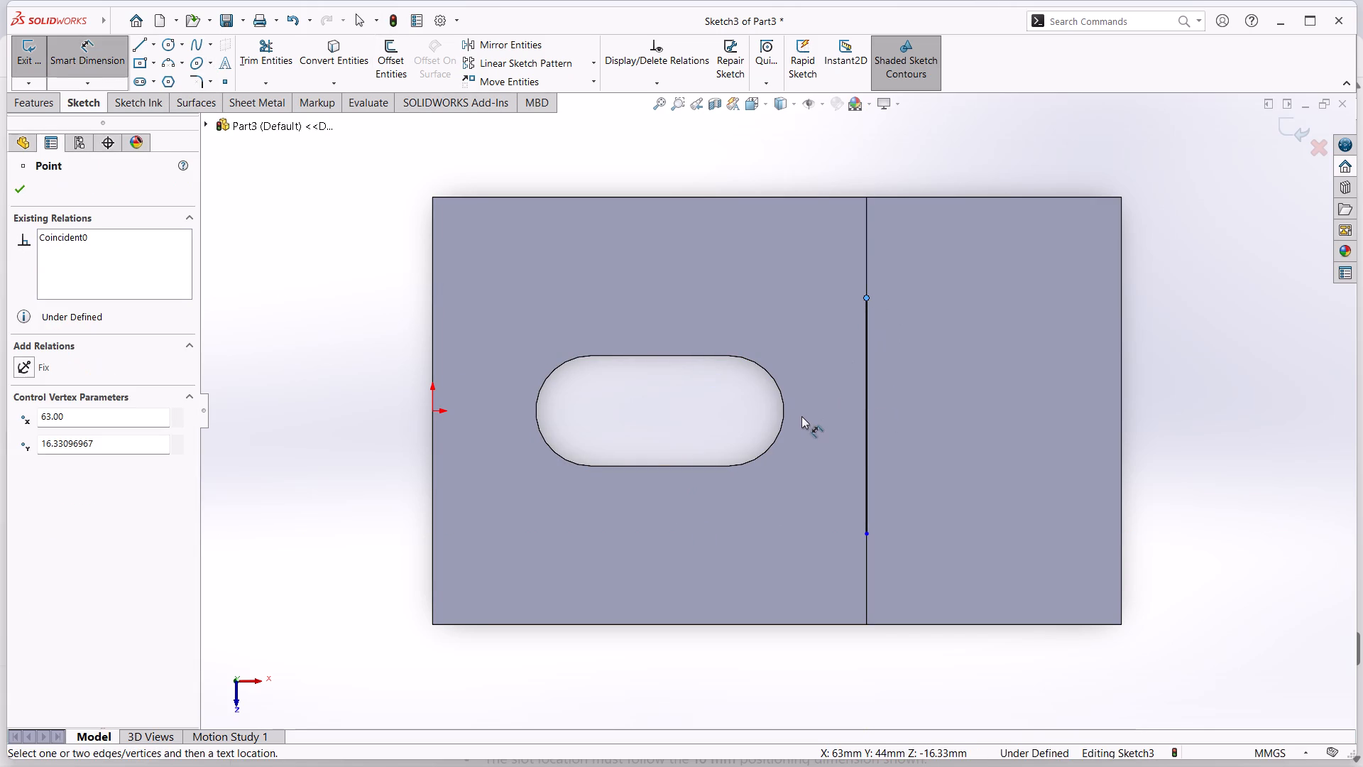
left_click(864, 415)
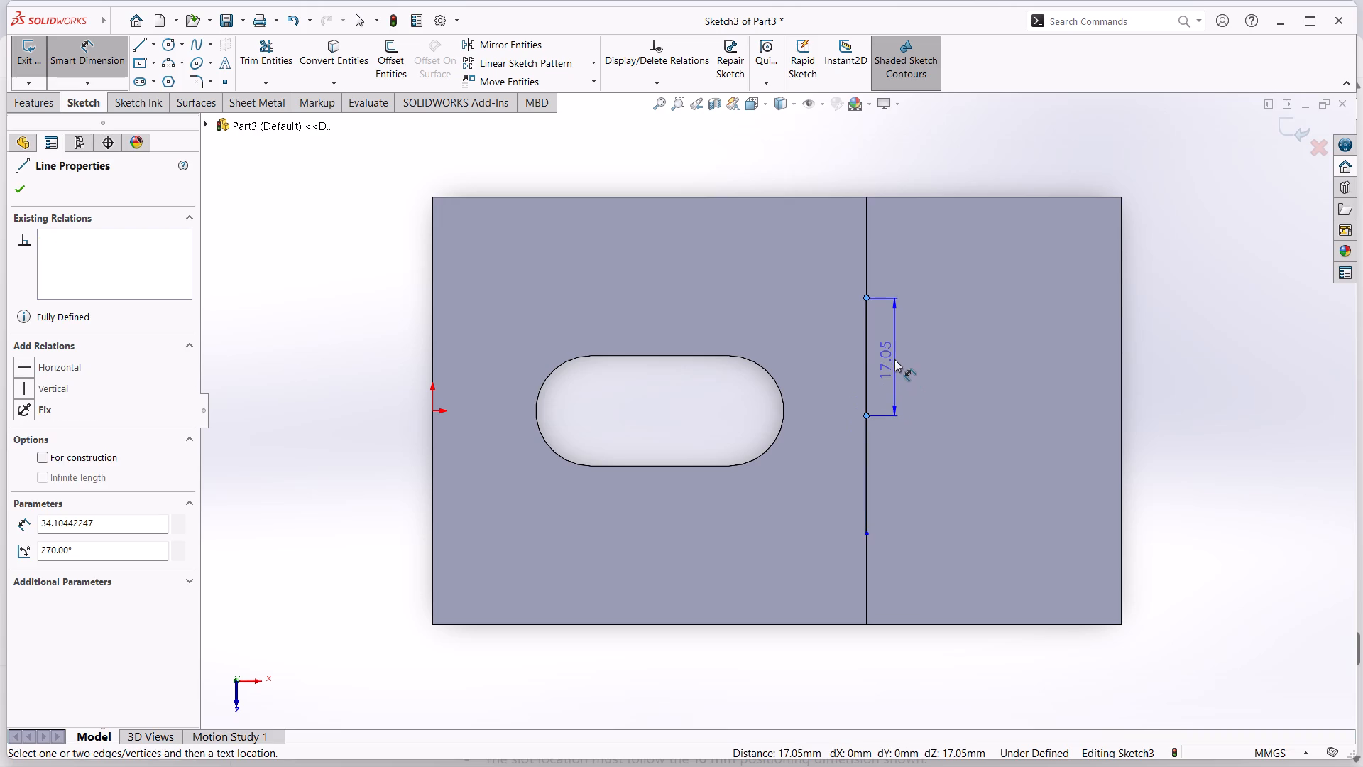
left_click(894, 359)
type("37/2")
key("Return")
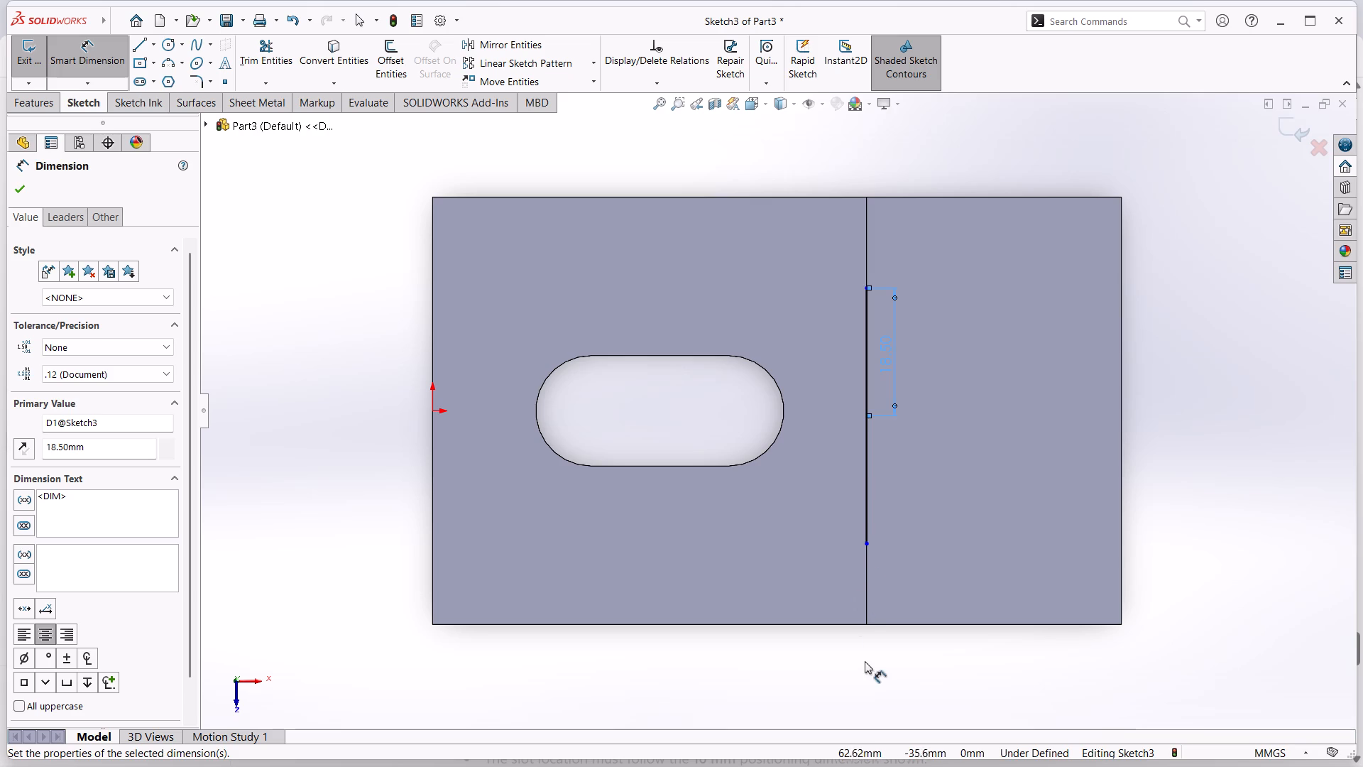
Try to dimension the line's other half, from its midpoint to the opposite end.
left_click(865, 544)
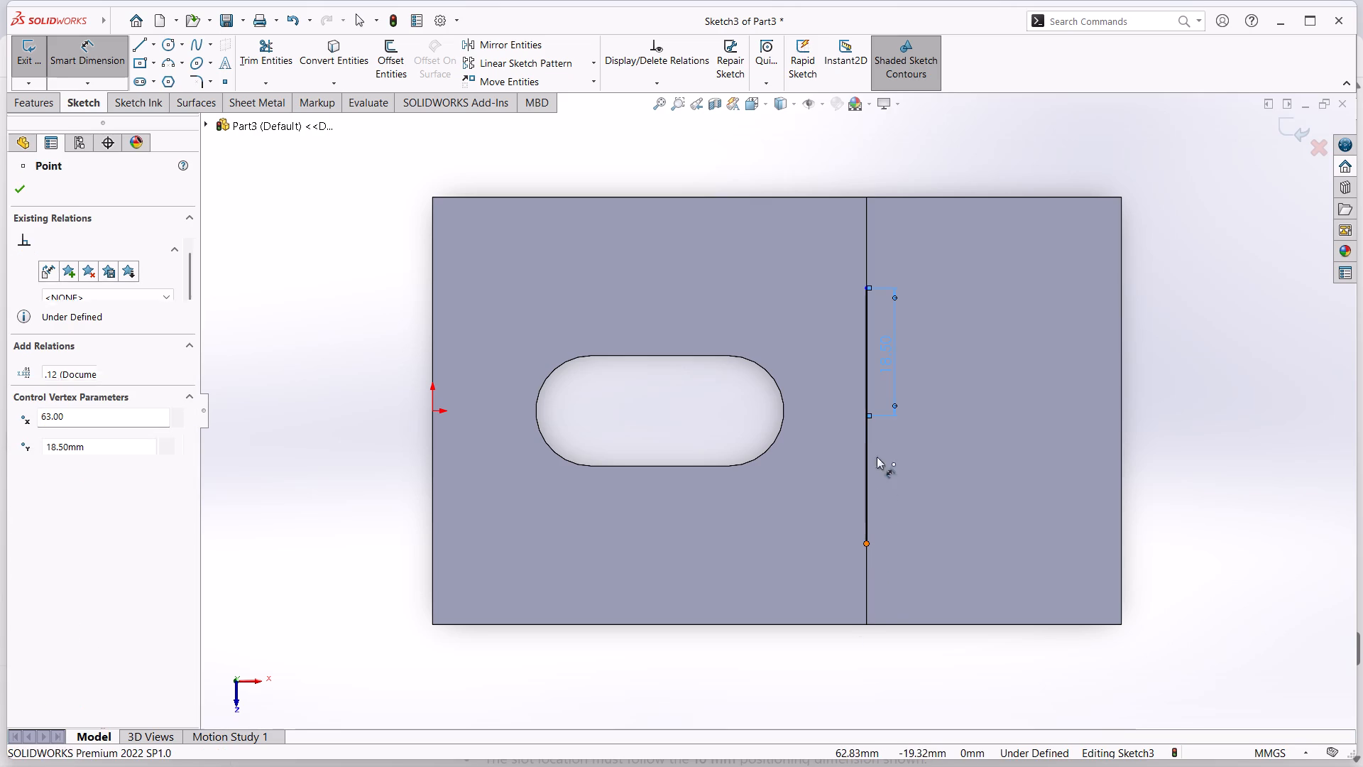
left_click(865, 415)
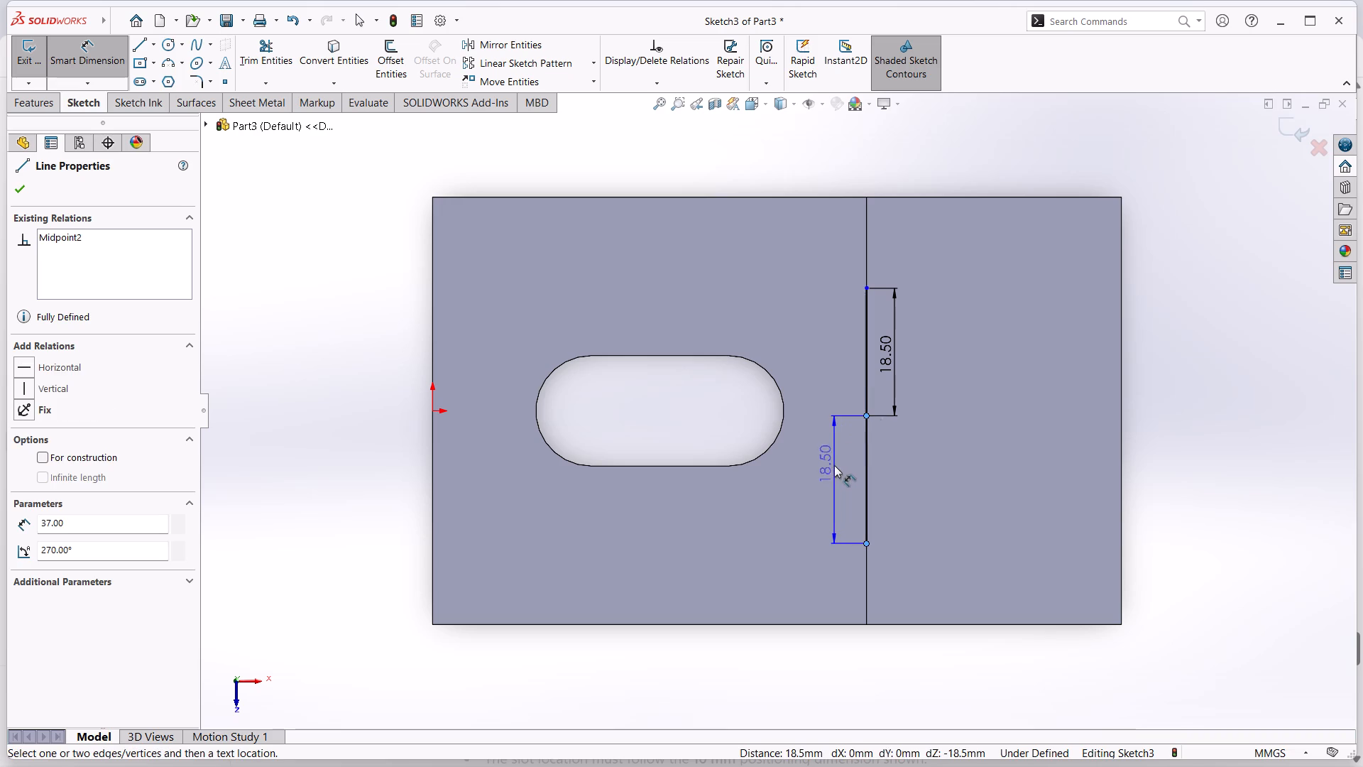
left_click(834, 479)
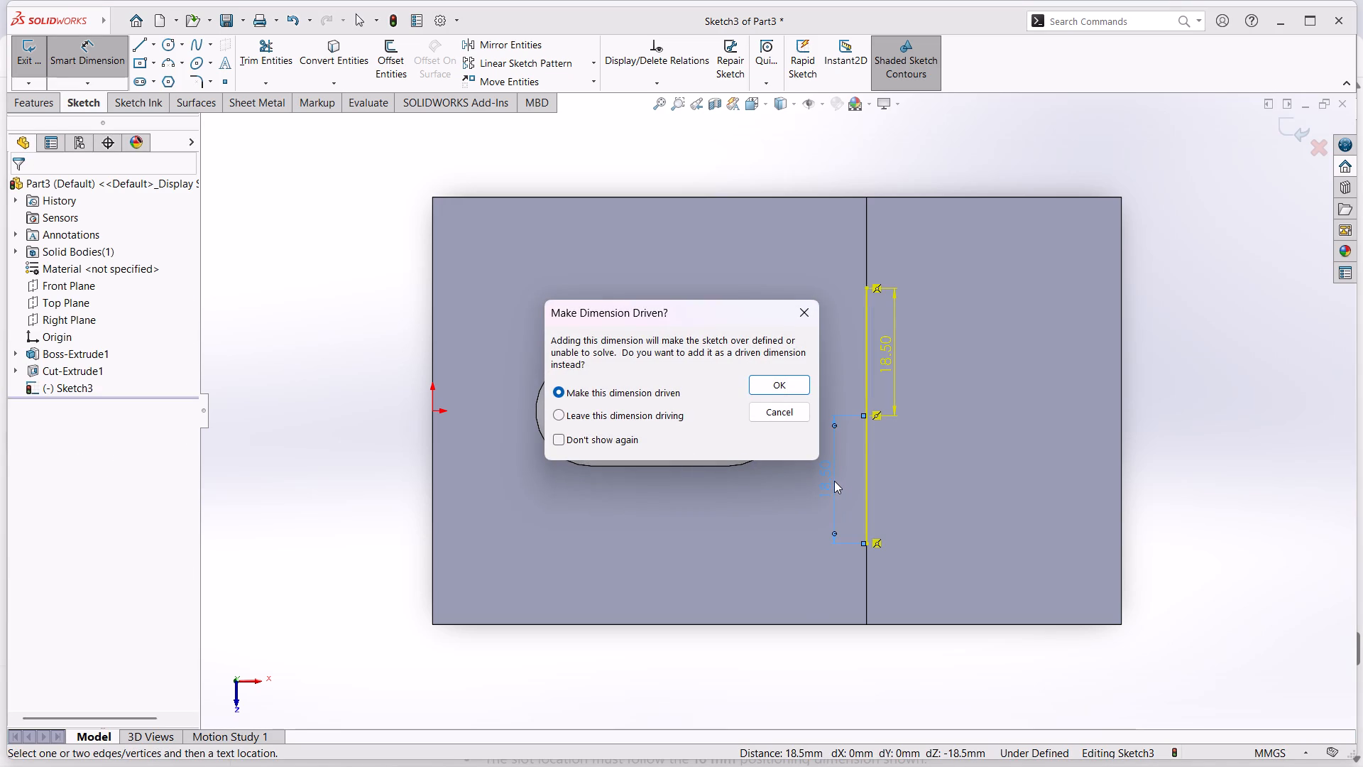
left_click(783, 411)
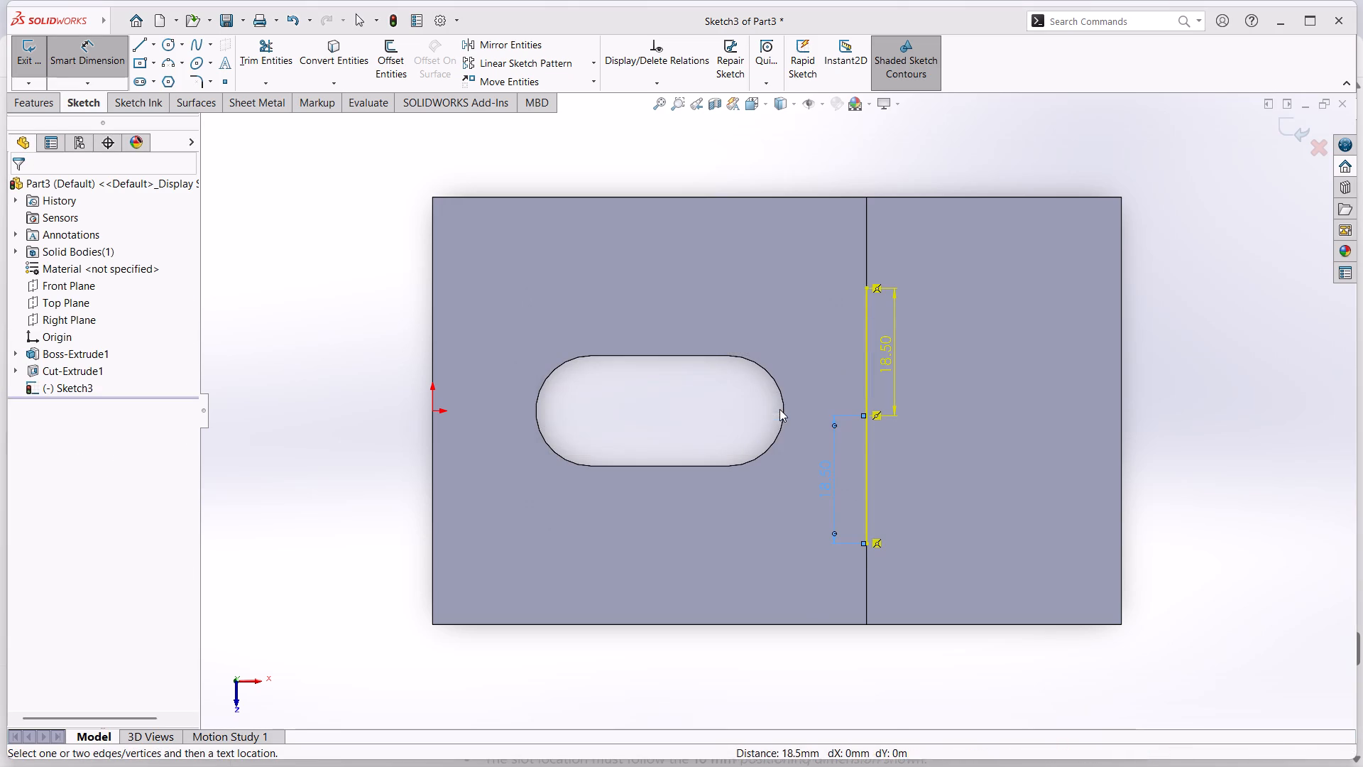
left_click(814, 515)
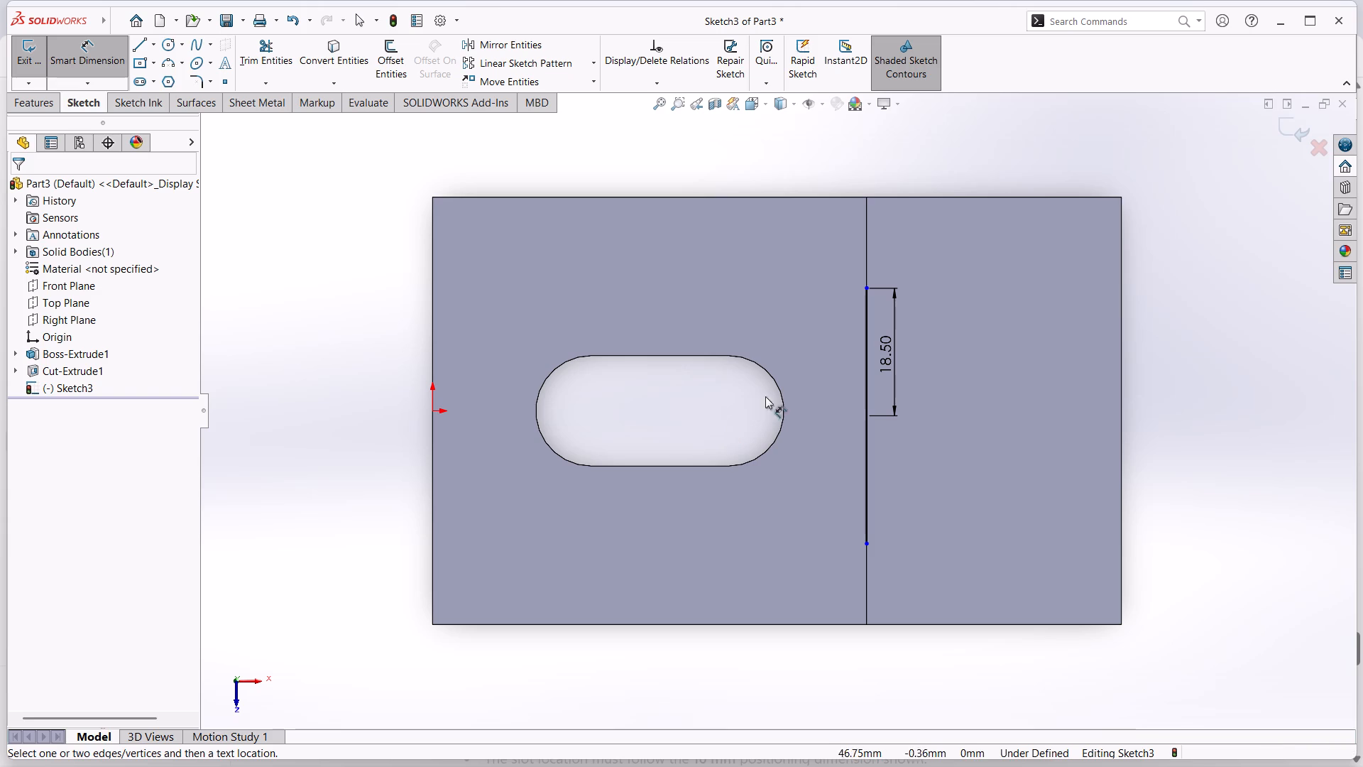
Sketch a line about 22 mm long along the raised block's outer end edge, opposite the step edge and spanning its midpoint.
left_click(140, 46)
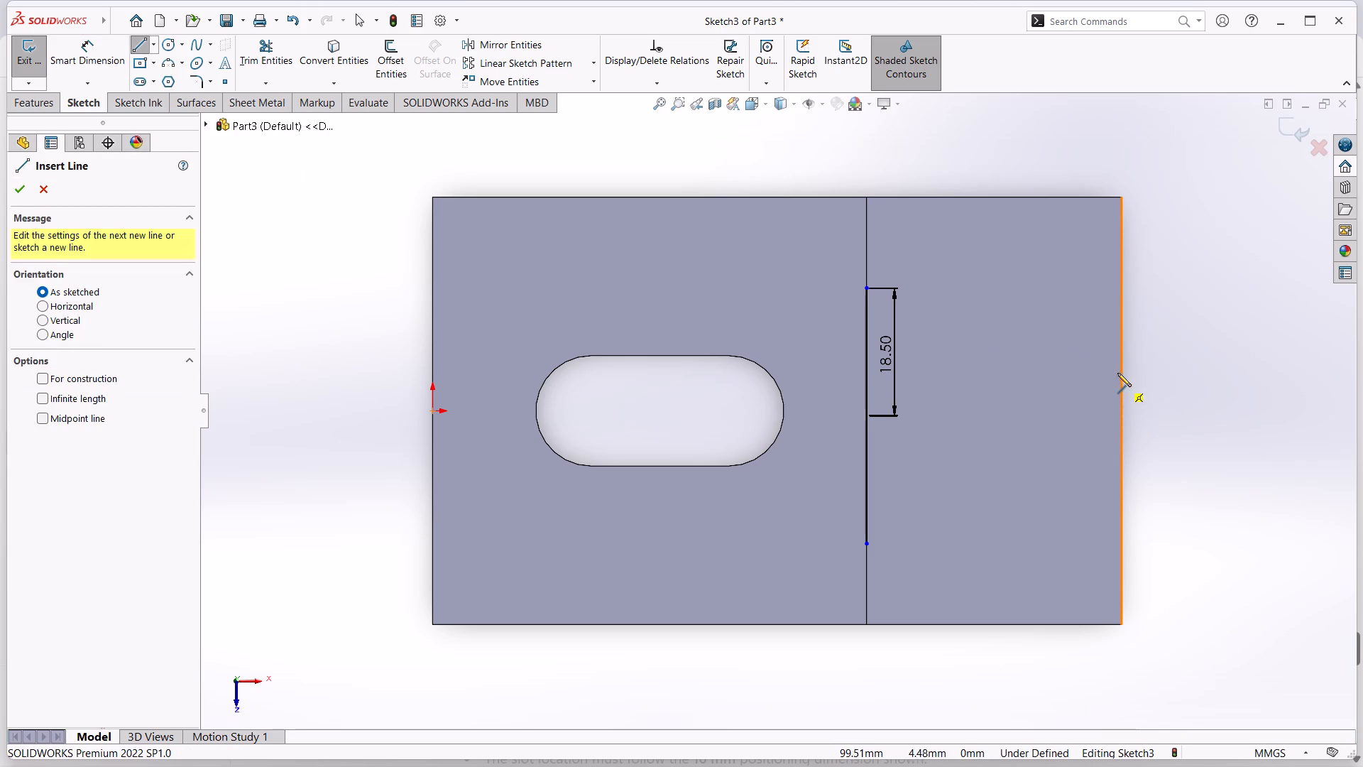
left_click(1120, 349)
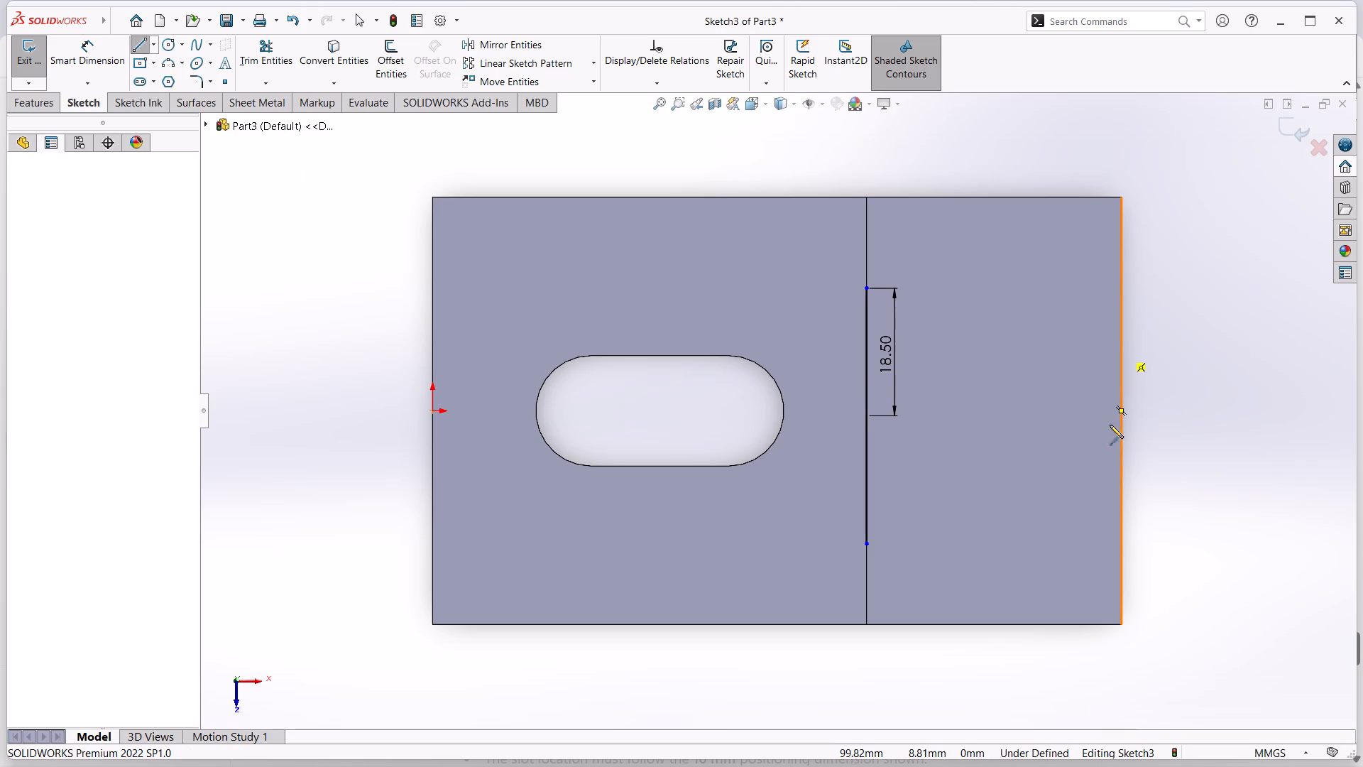
left_click(1121, 504)
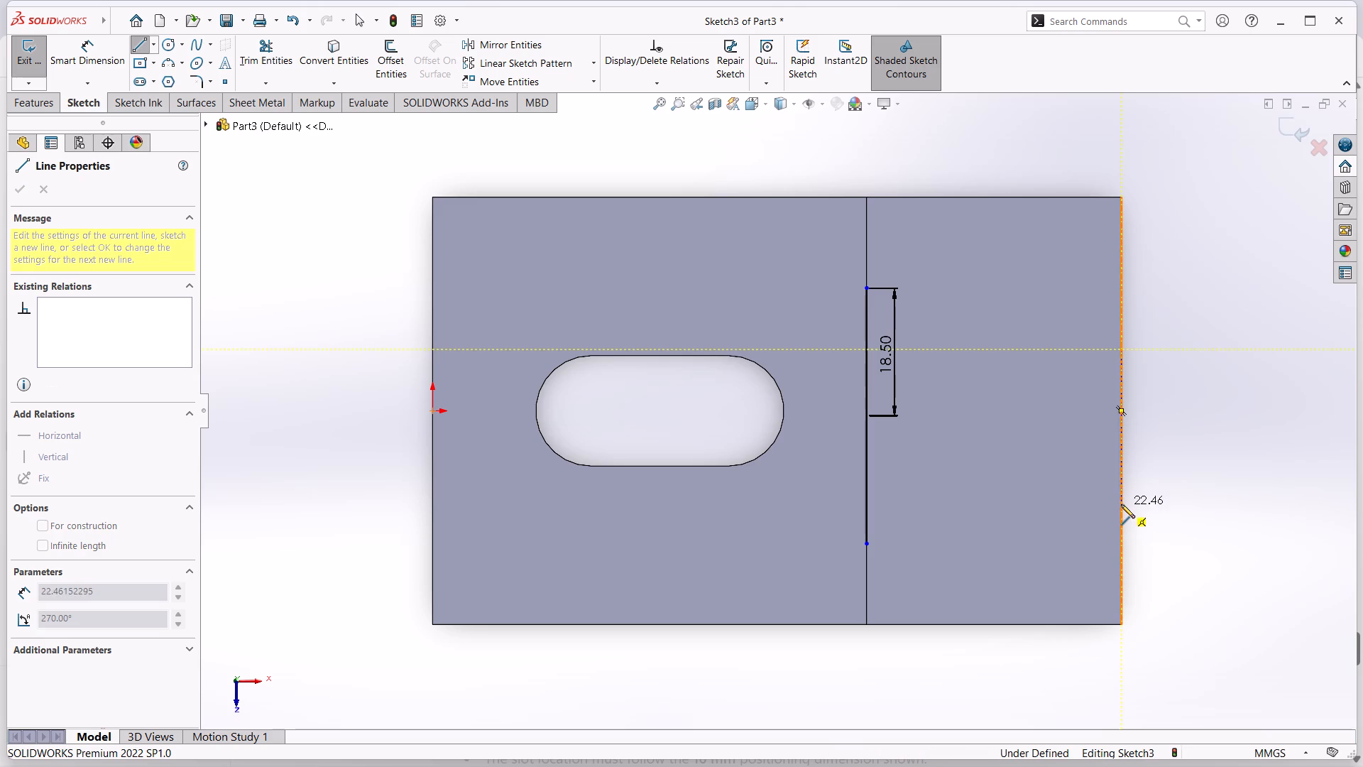
key("Escape")
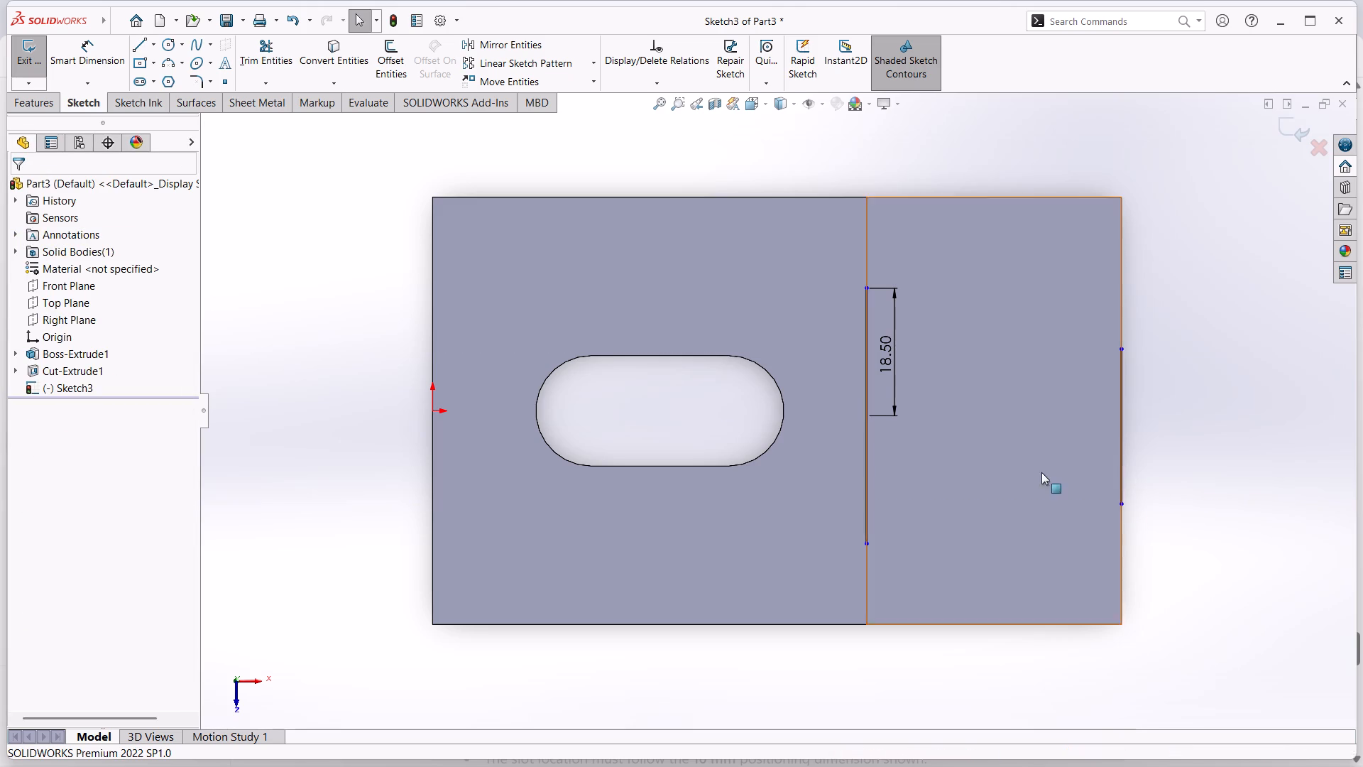
Dimension the length of the line on the outer end edge as 25 mm.
left_click(98, 52)
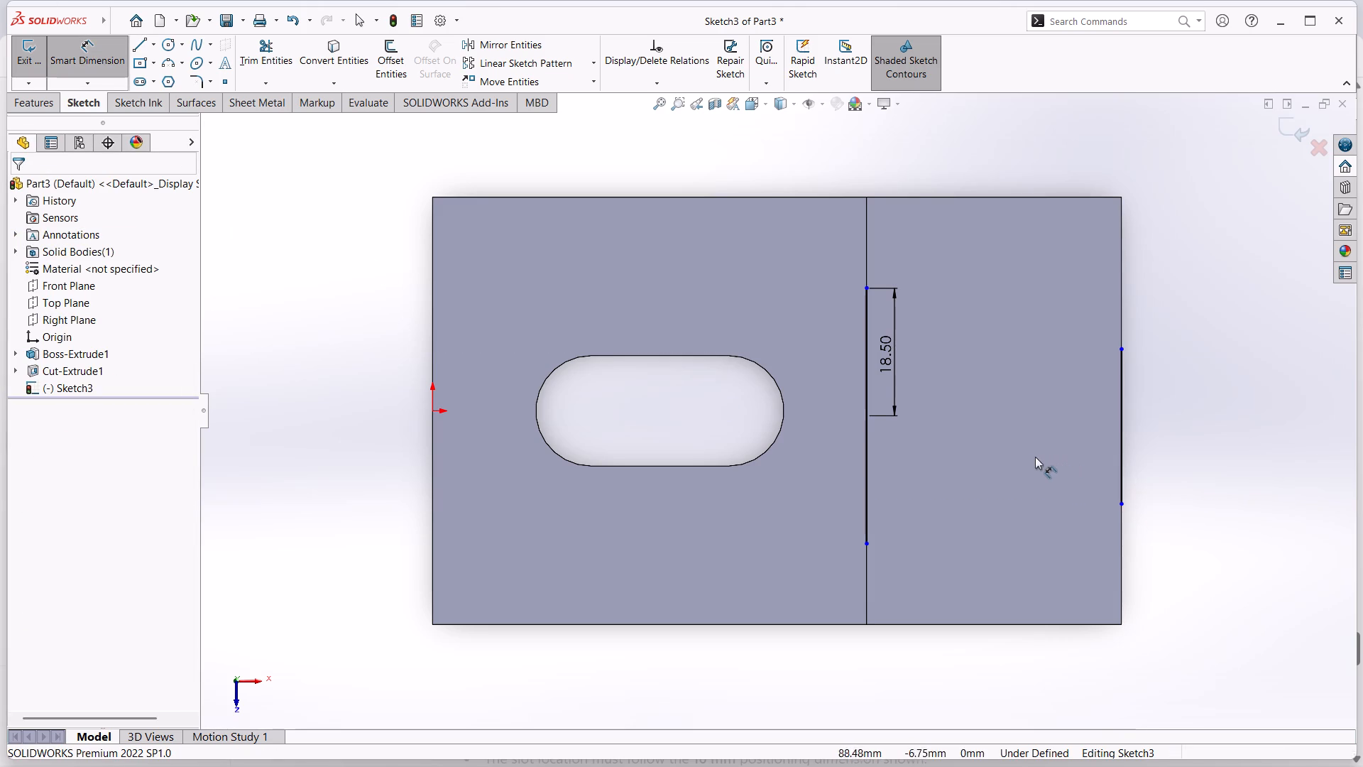
left_click(1122, 462)
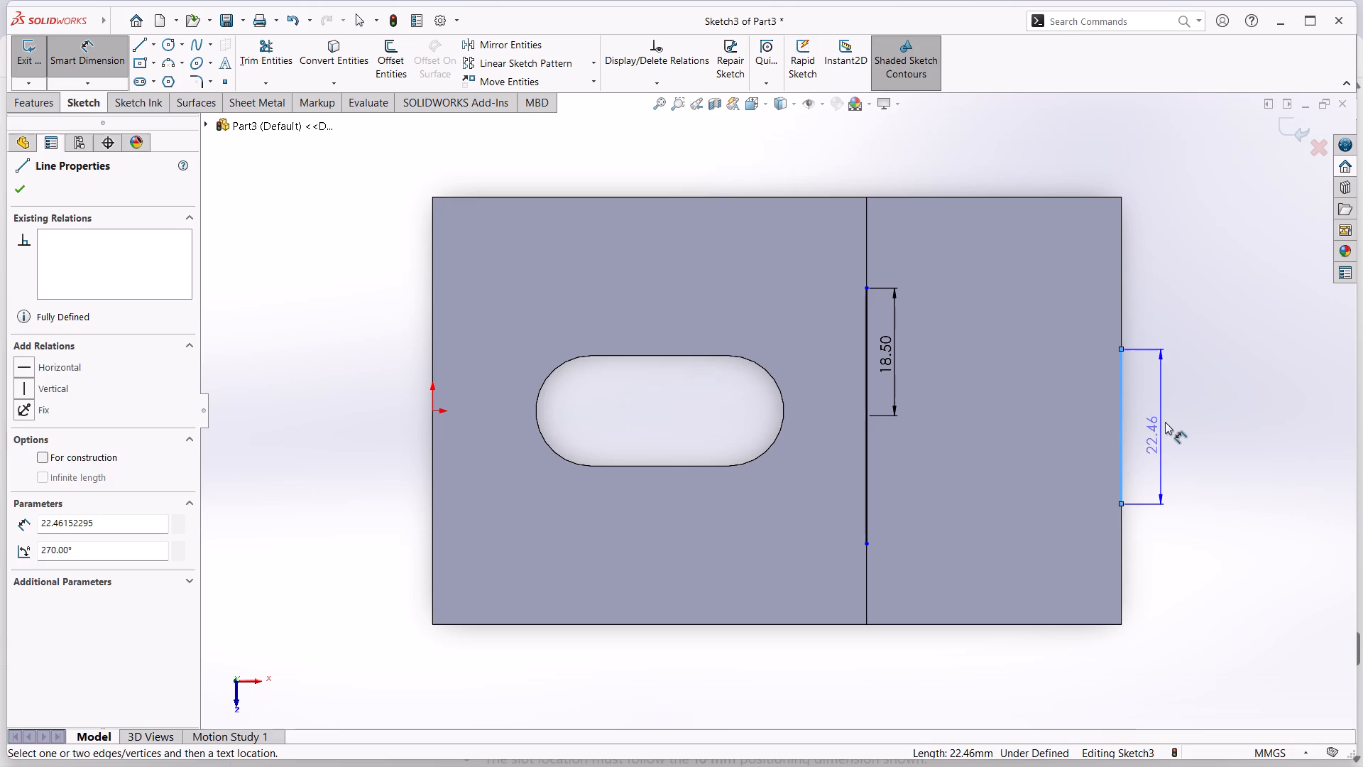
left_click(1165, 421)
type("25")
key("Return")
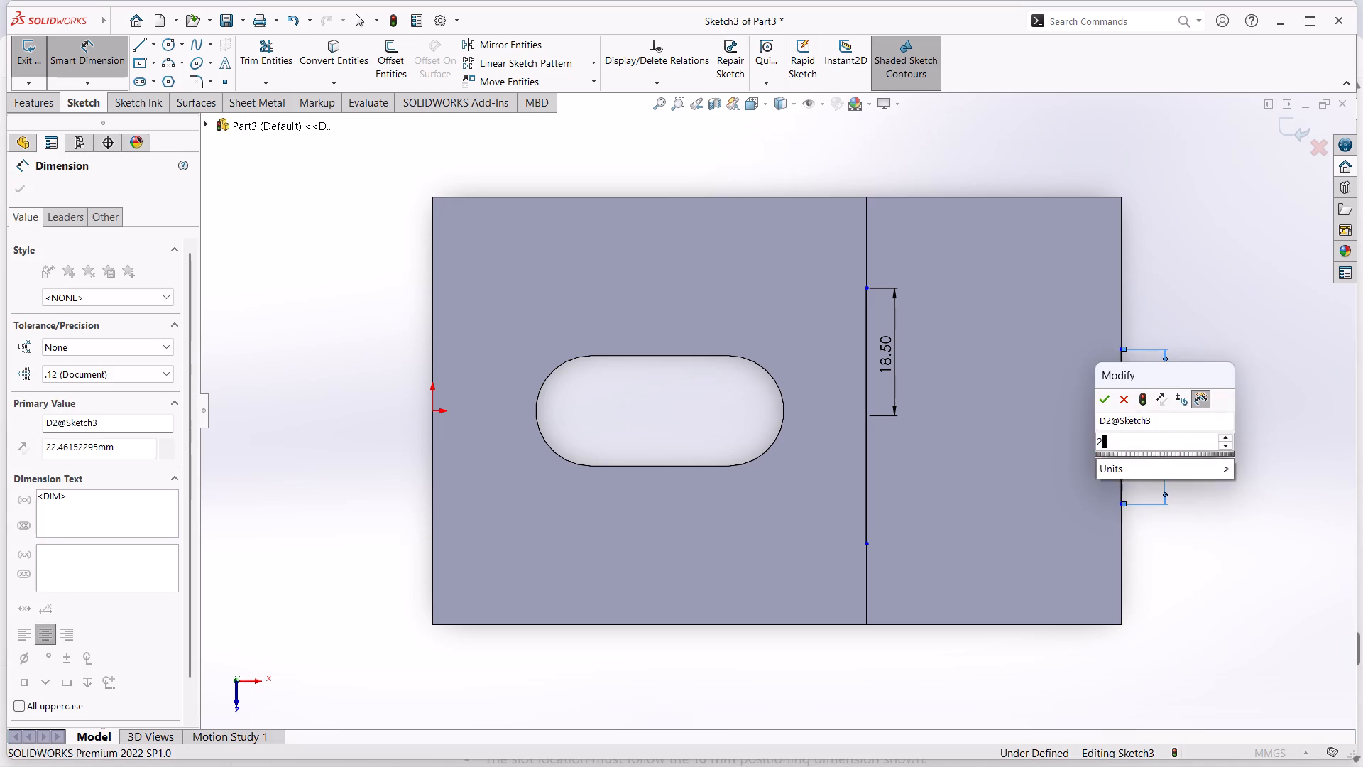
left_click(1213, 560)
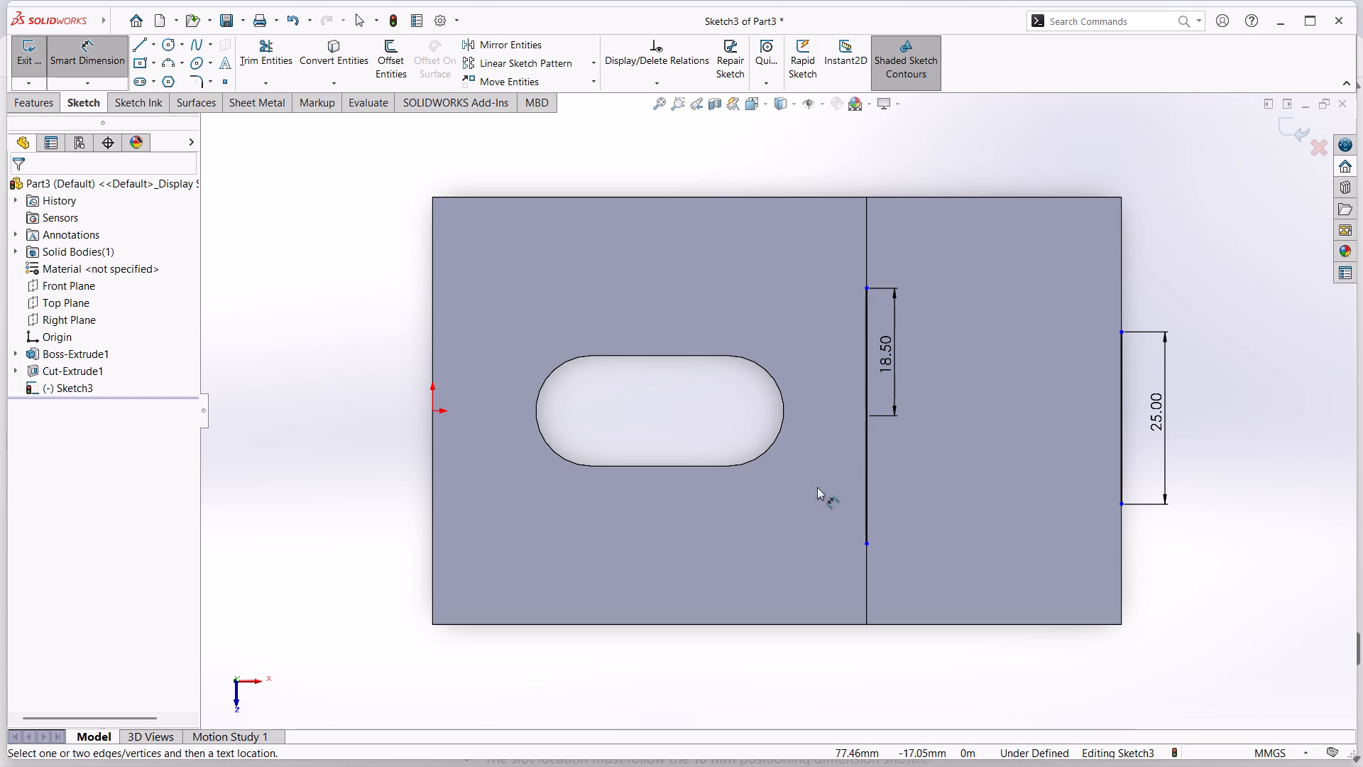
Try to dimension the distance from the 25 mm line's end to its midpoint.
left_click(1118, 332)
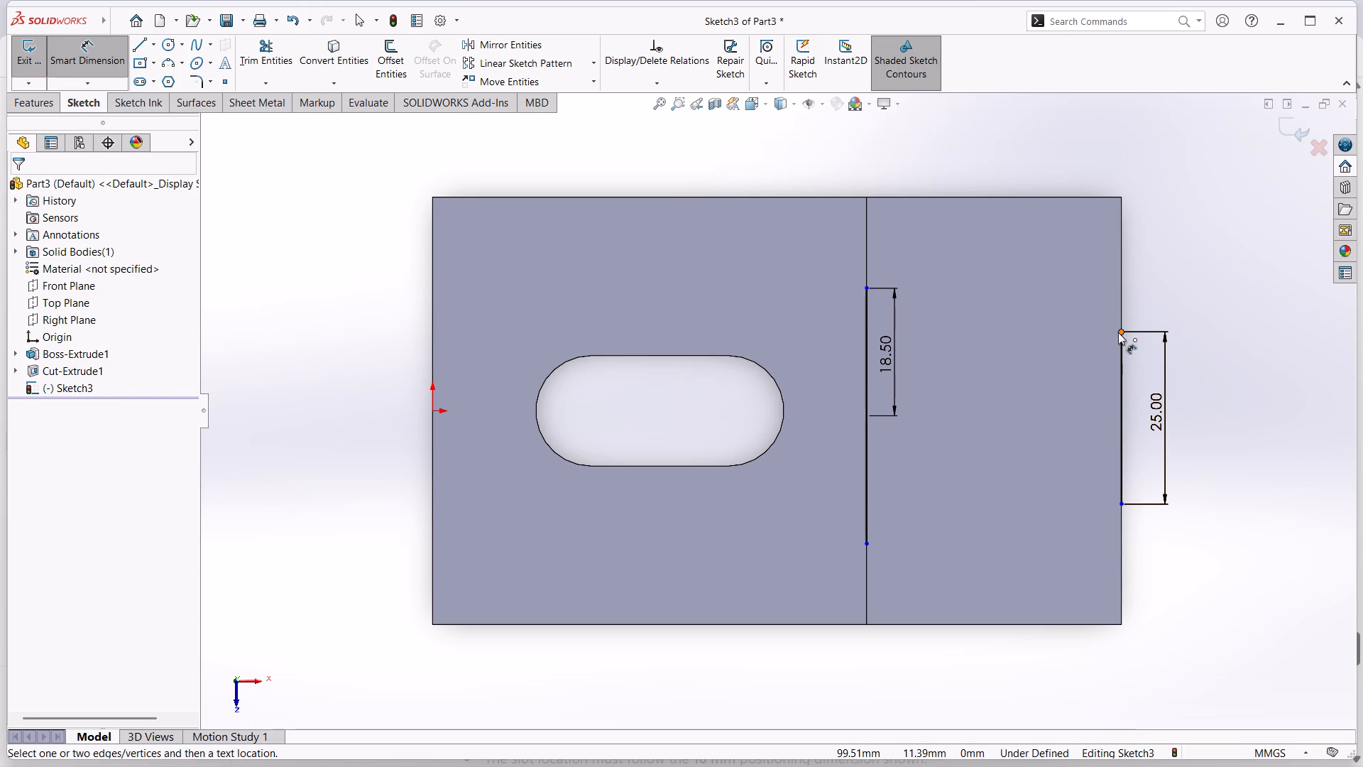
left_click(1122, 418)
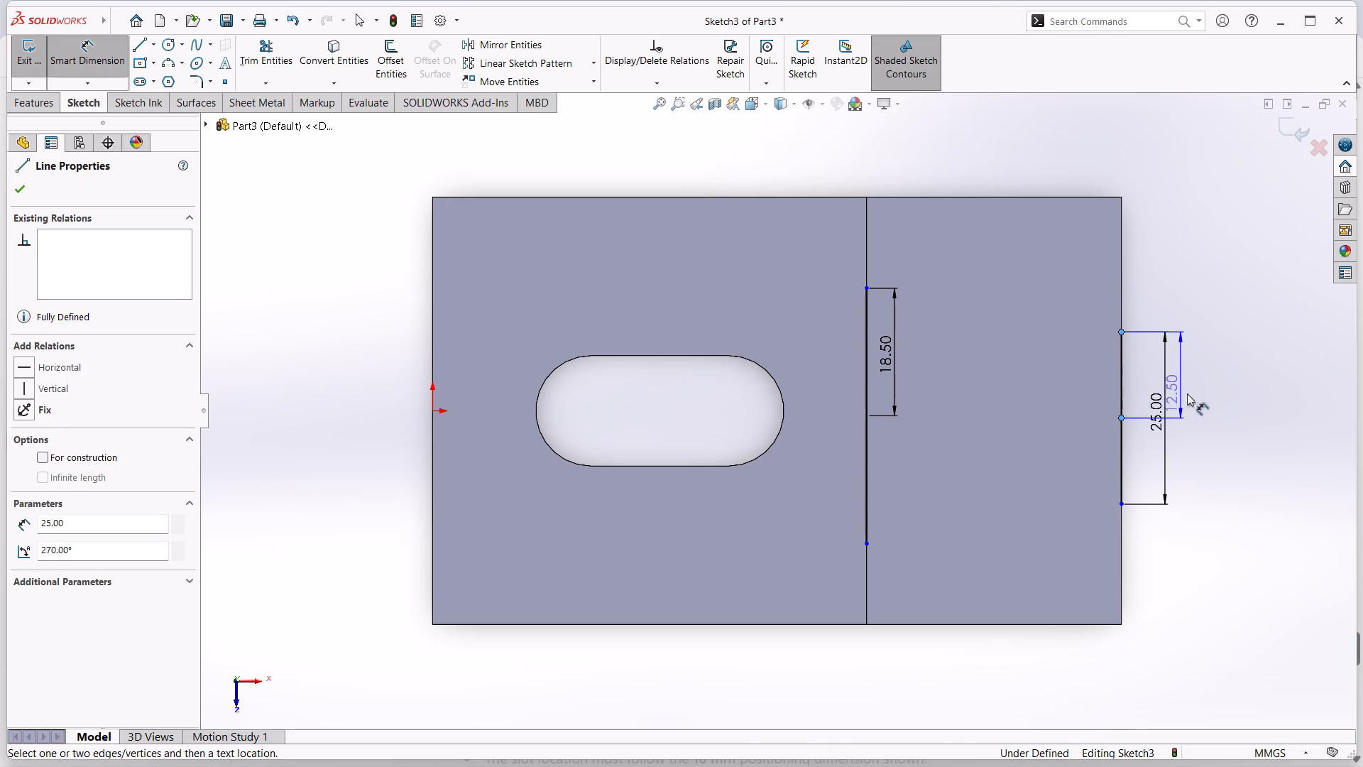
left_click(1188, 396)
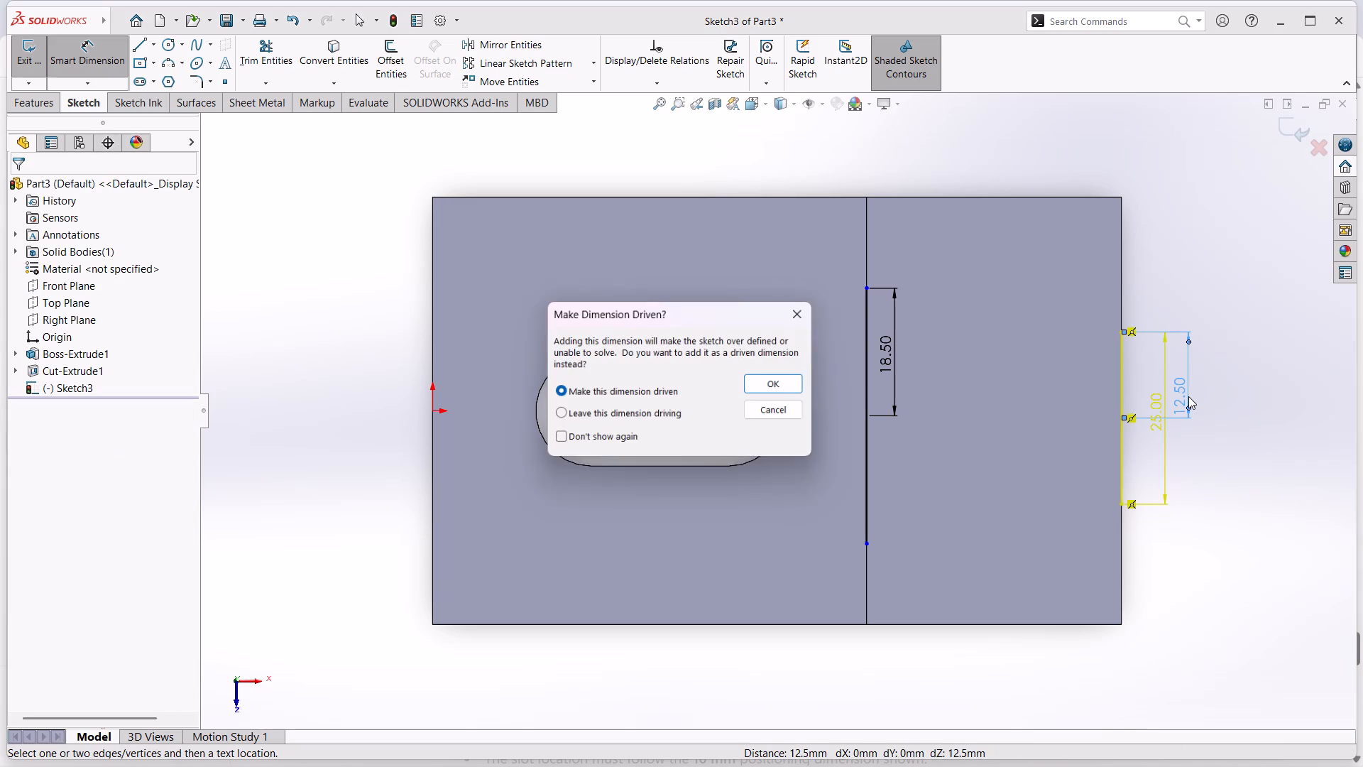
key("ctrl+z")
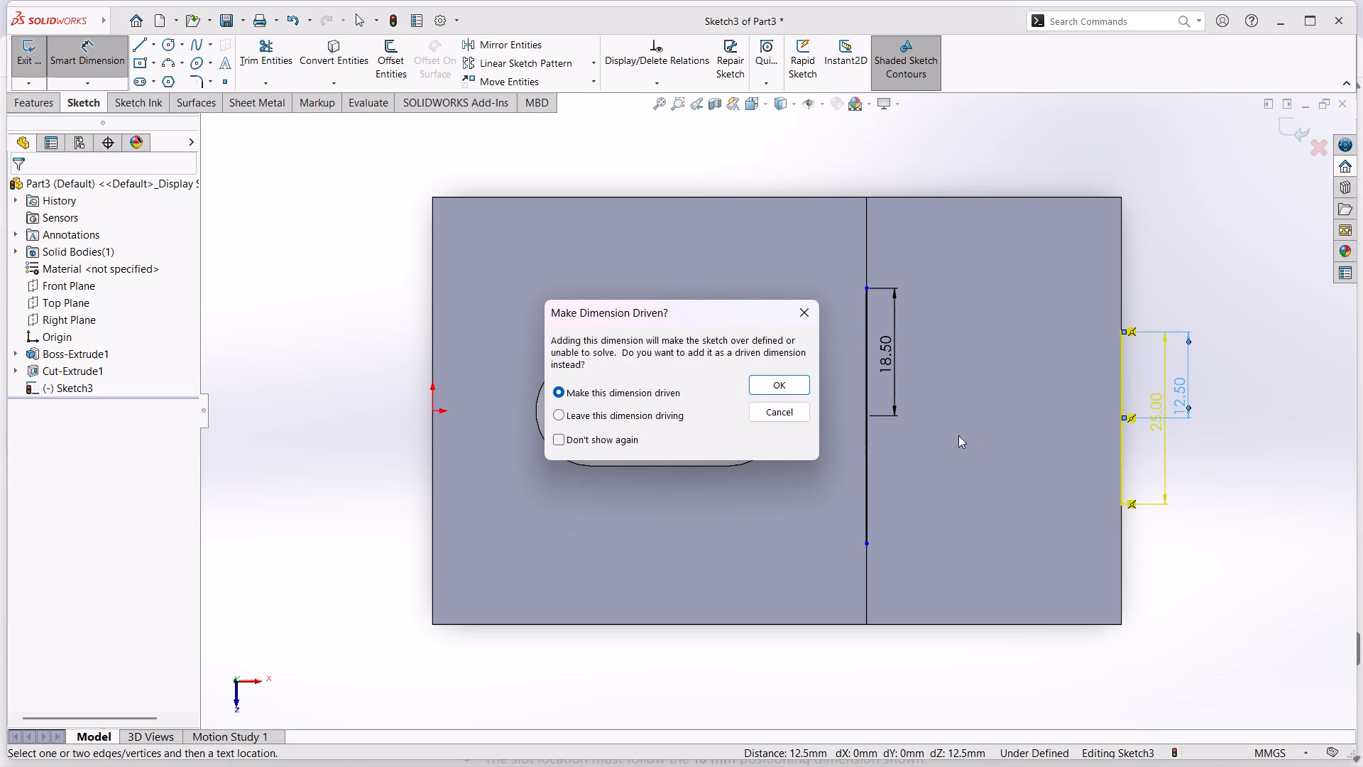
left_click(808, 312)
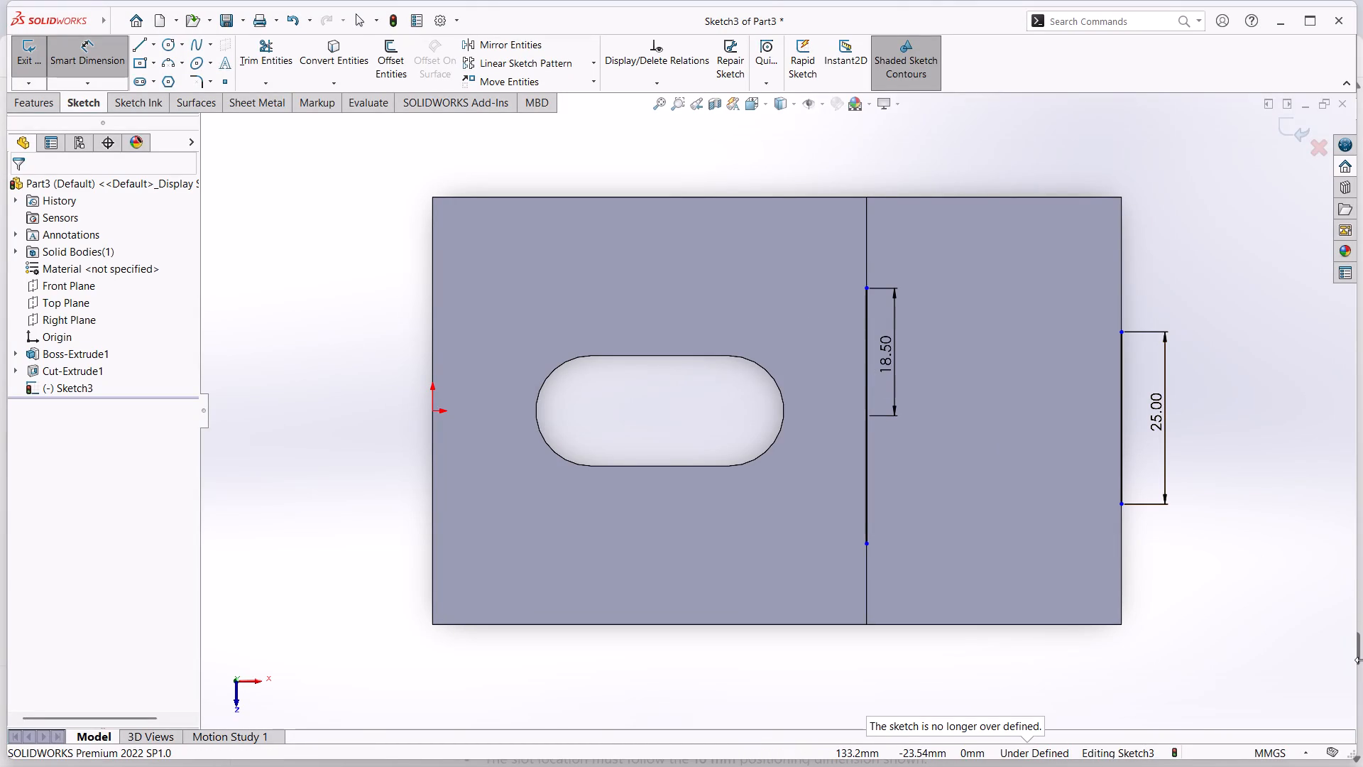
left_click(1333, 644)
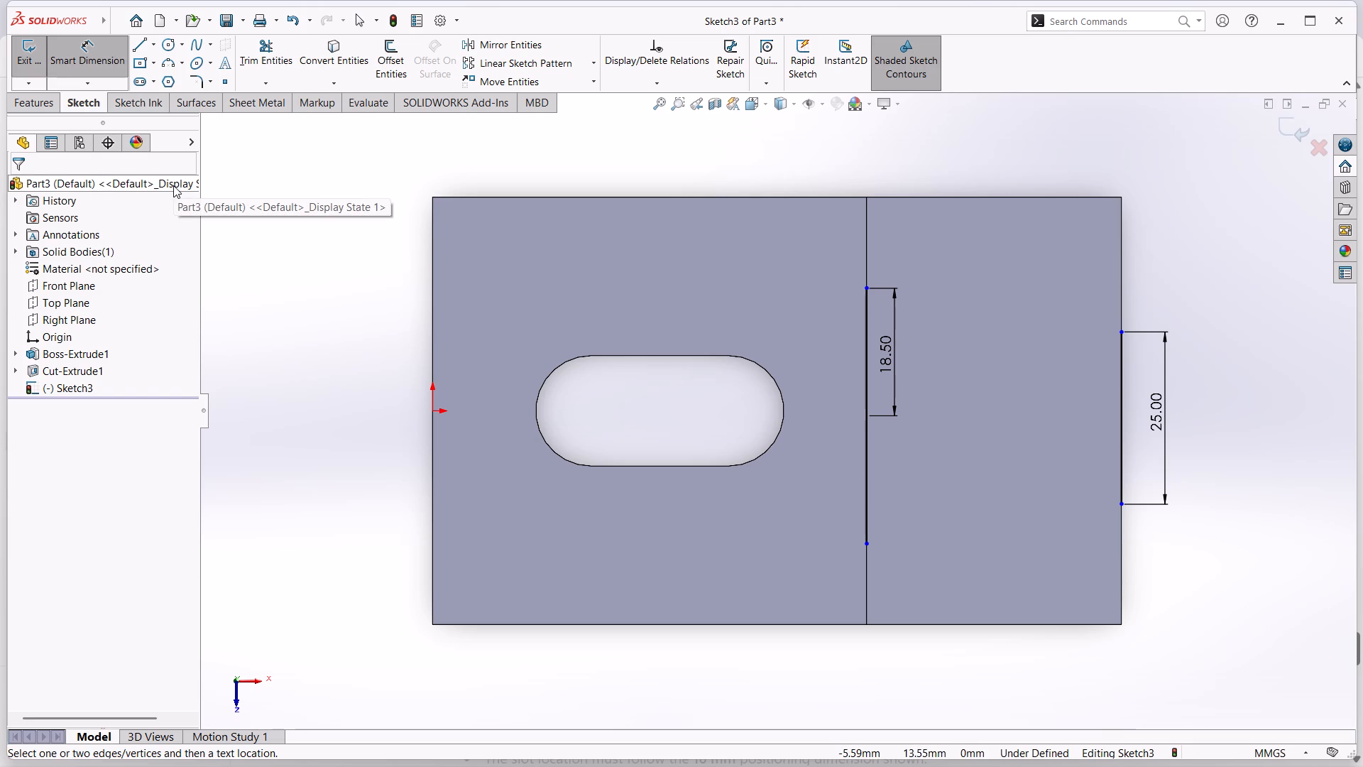
Connect the matching ends of the step-edge and outer-edge lines with two slanted lines to close a trapezoid.
left_click(144, 45)
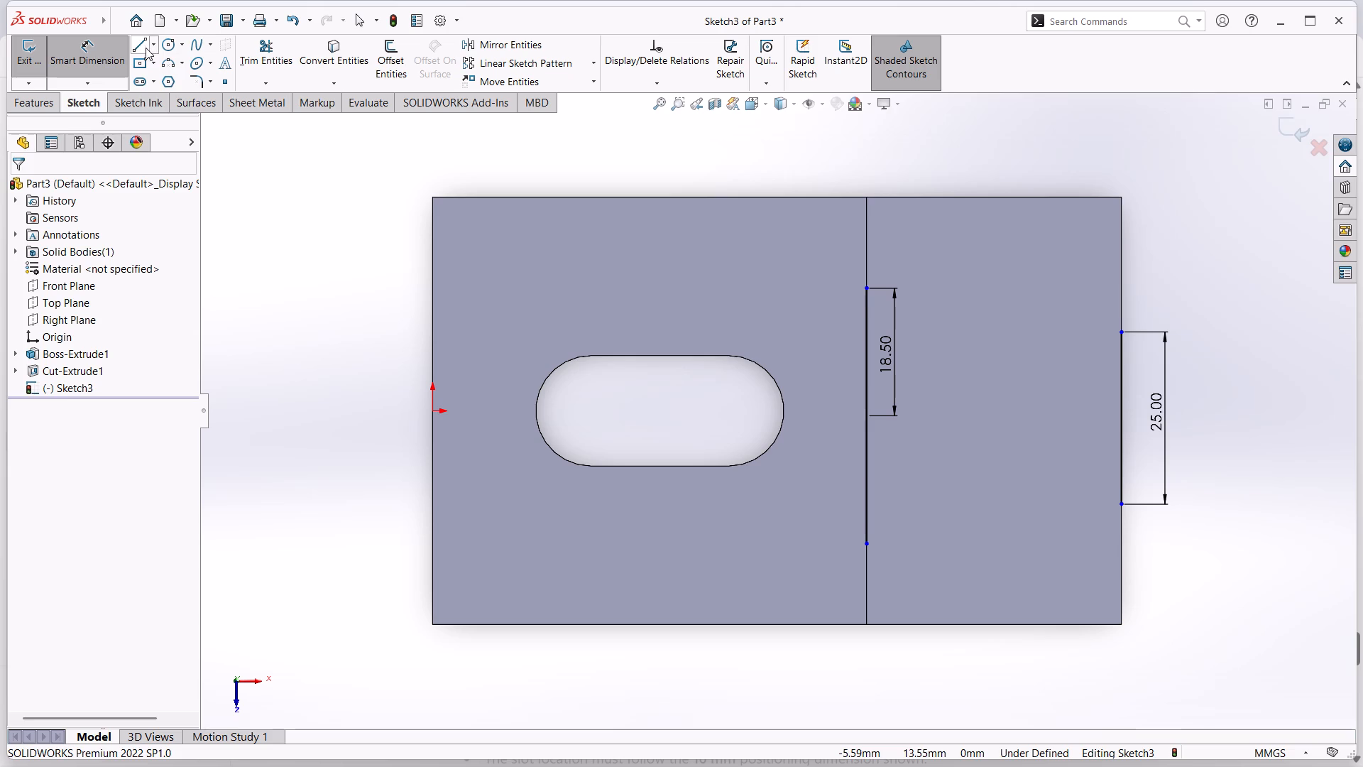
left_click(865, 290)
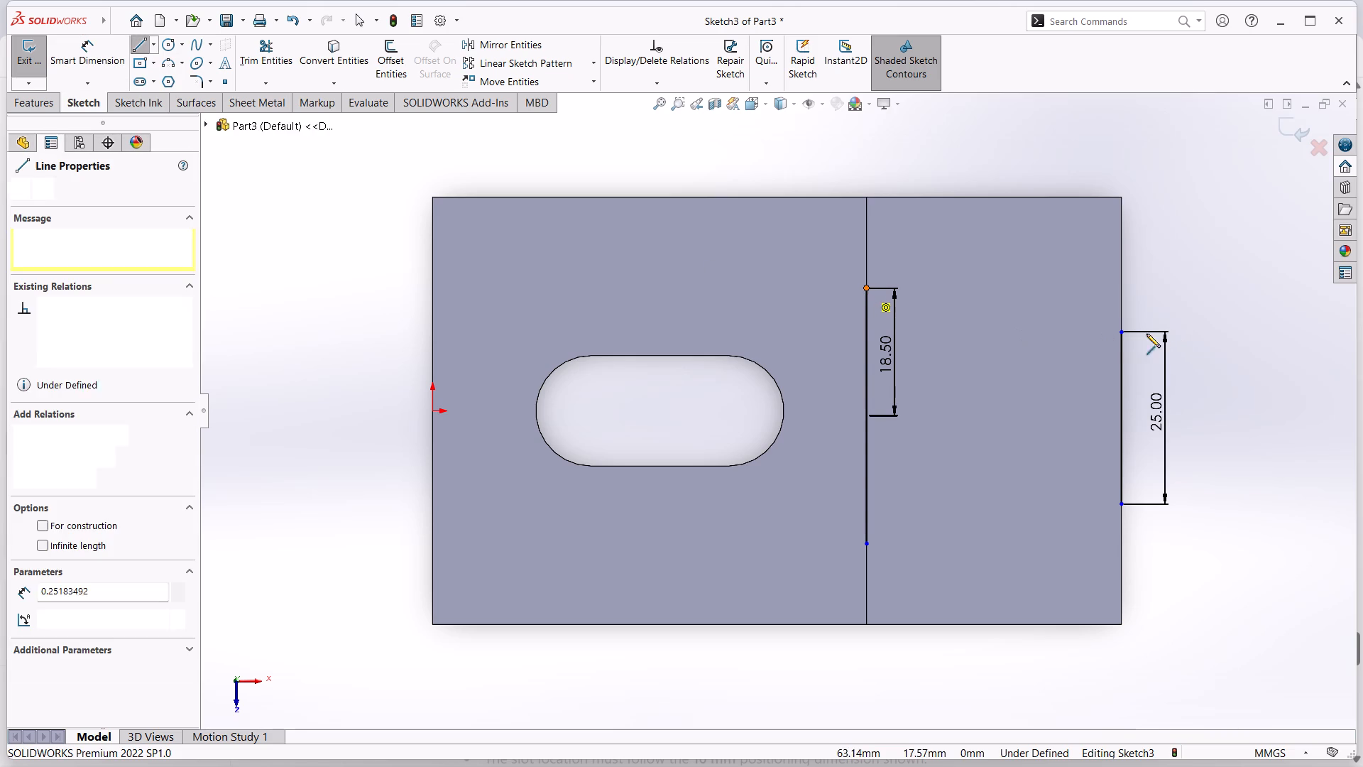
left_click(1124, 331)
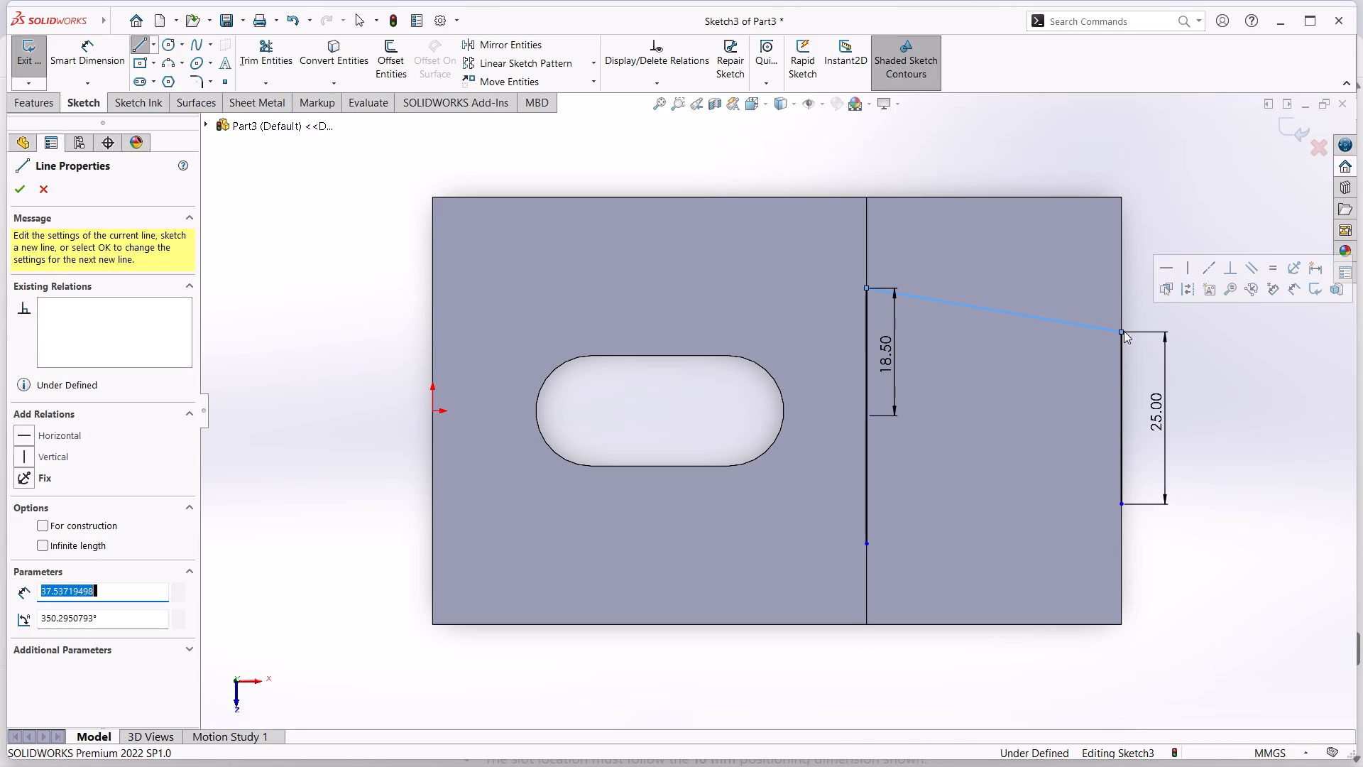
key("Escape")
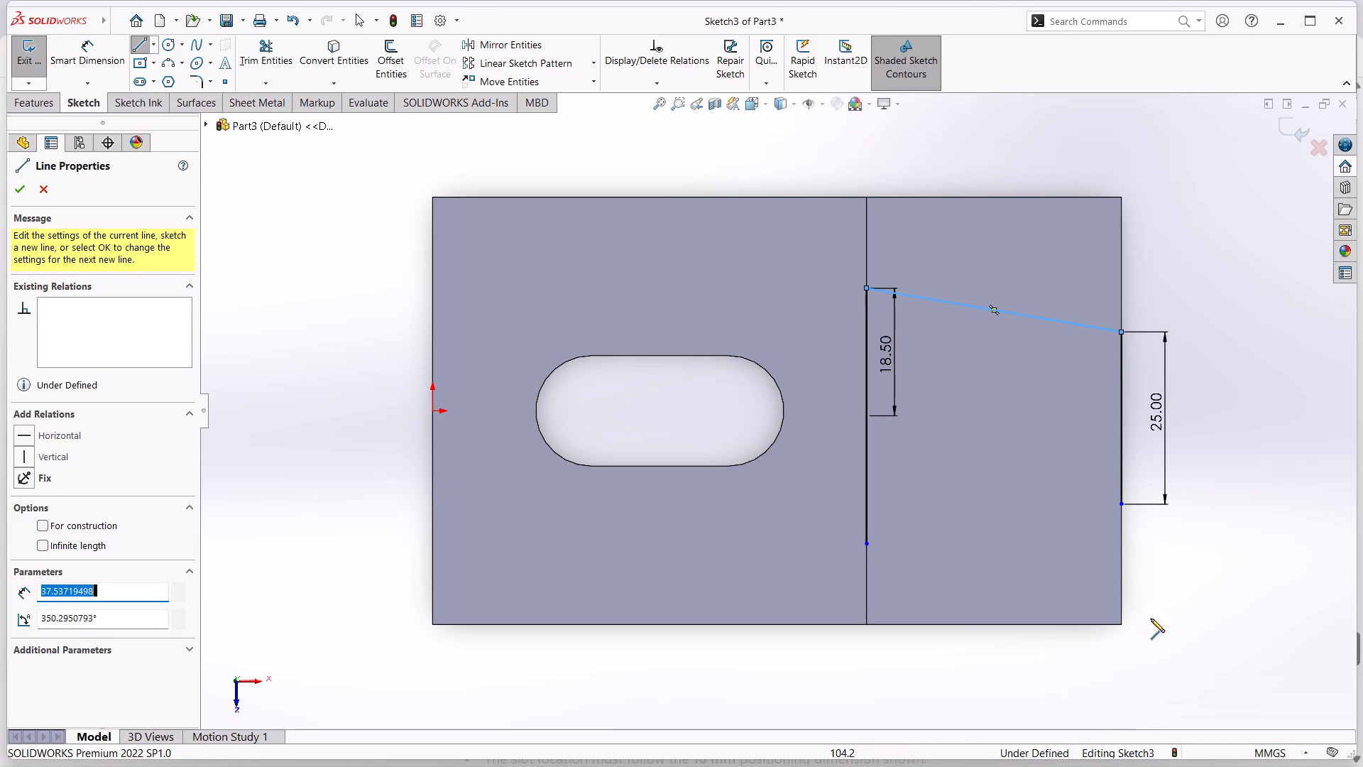
left_click(867, 546)
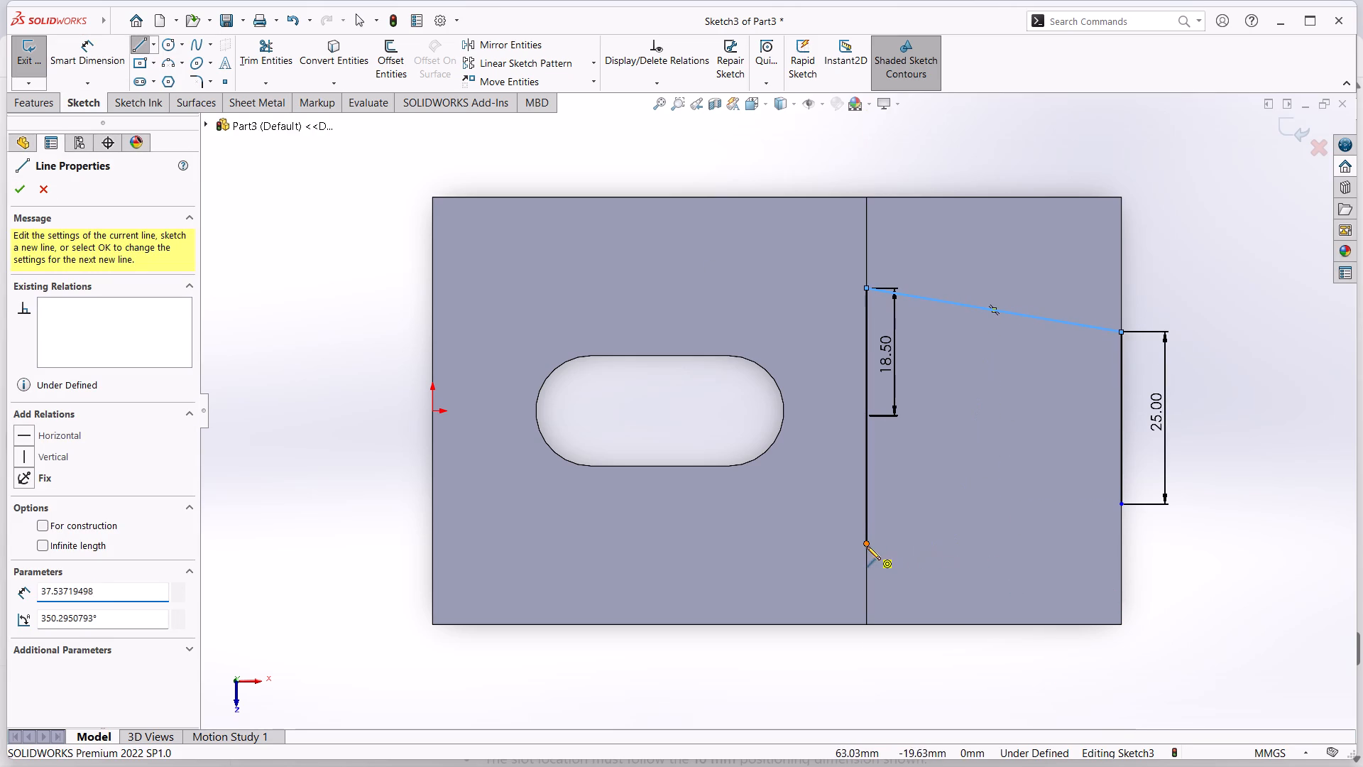
left_click(1121, 505)
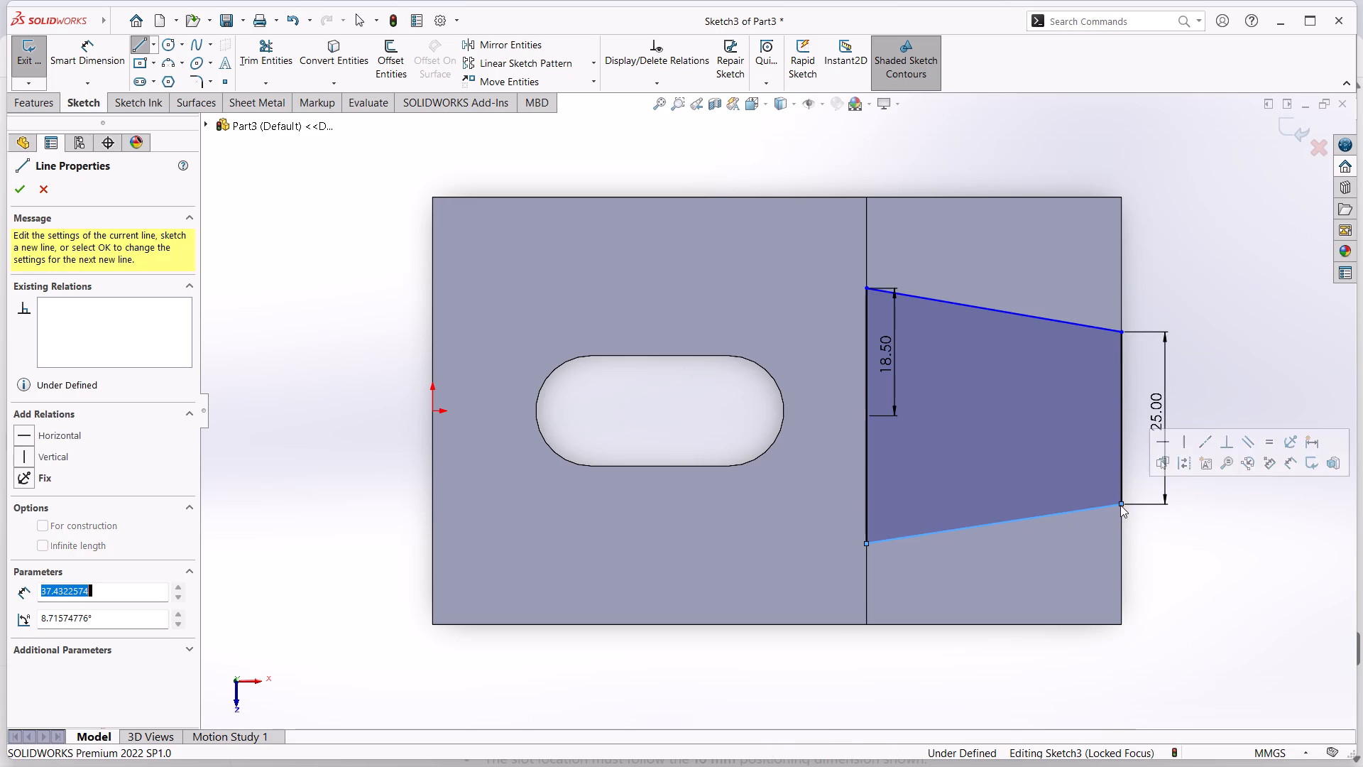
key("Escape")
key("Escape")
left_click(1179, 549)
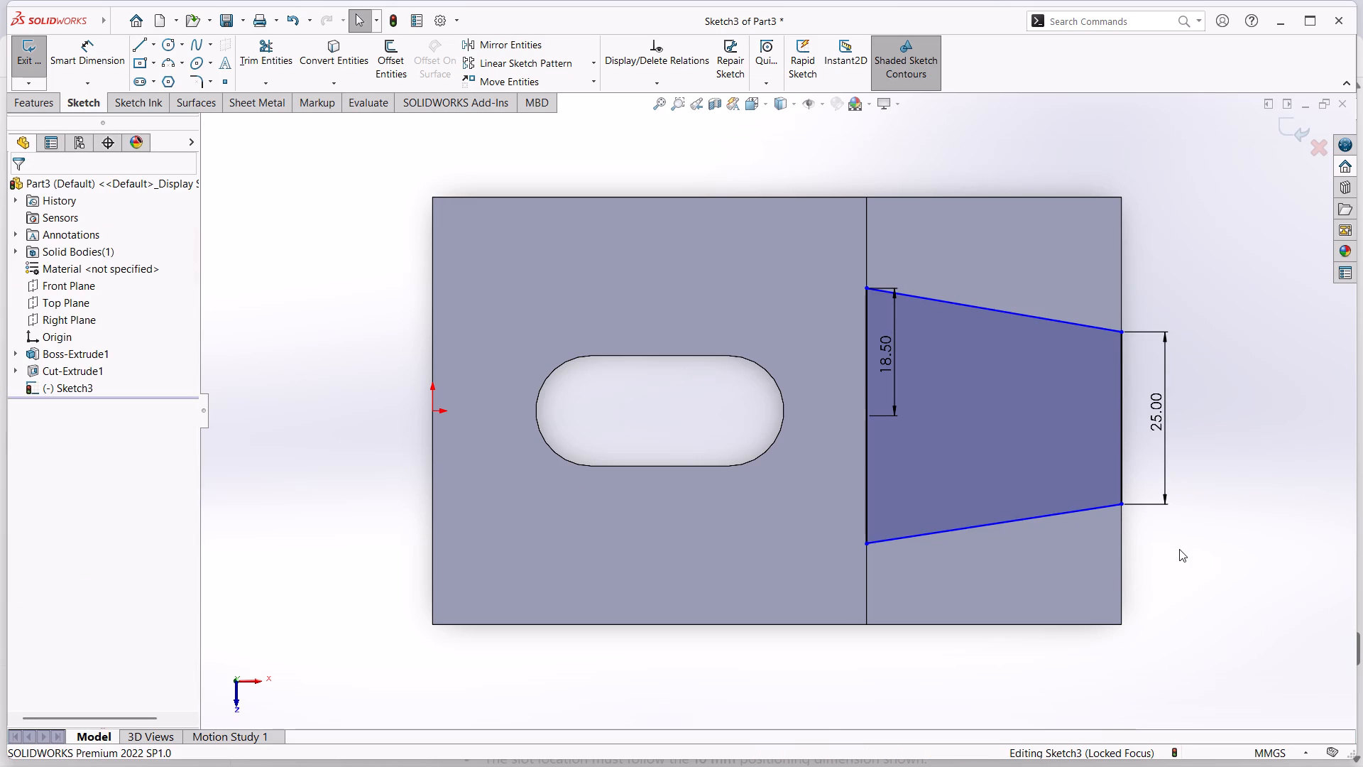
key("Escape")
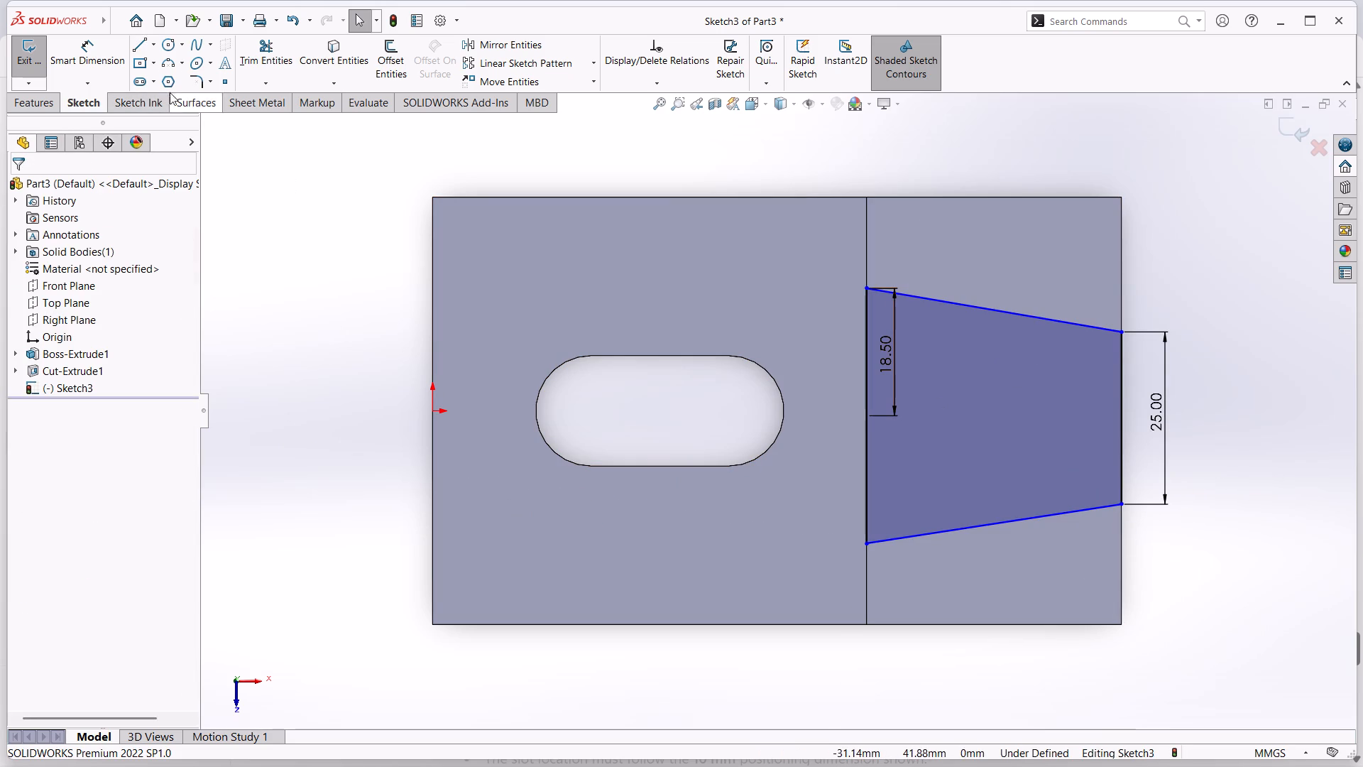
Sketch a horizontal centerline about 145 mm long through the origin, extending past both ends of the block.
left_click(154, 45)
left_click(150, 75)
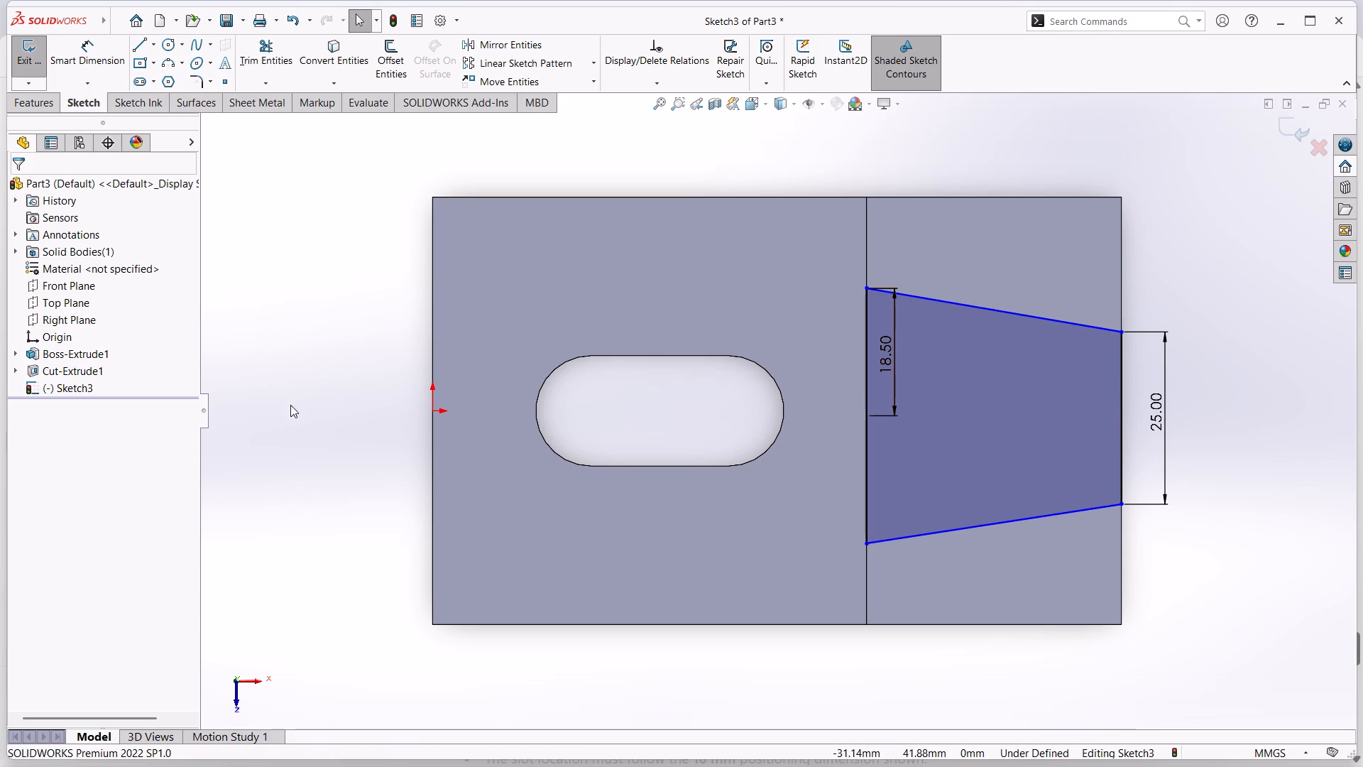
left_click(295, 412)
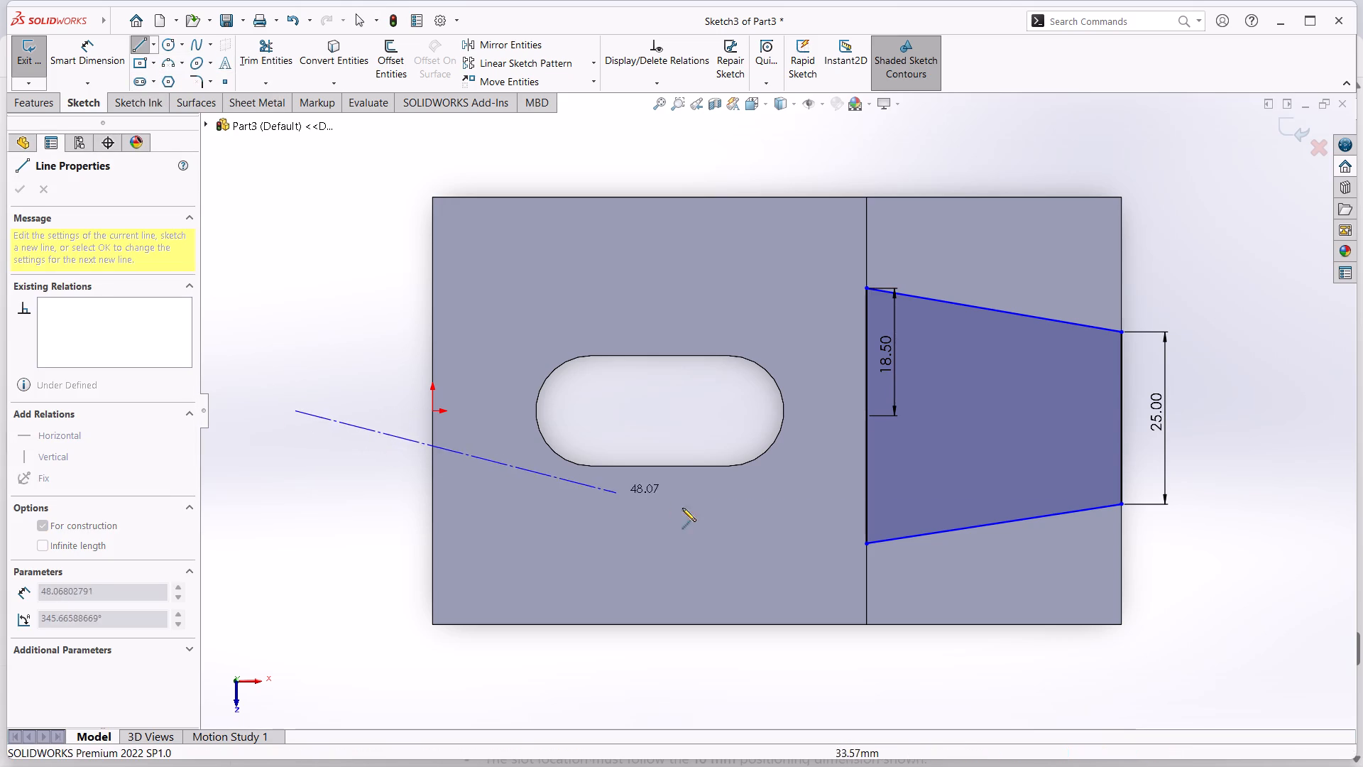
left_click(1293, 412)
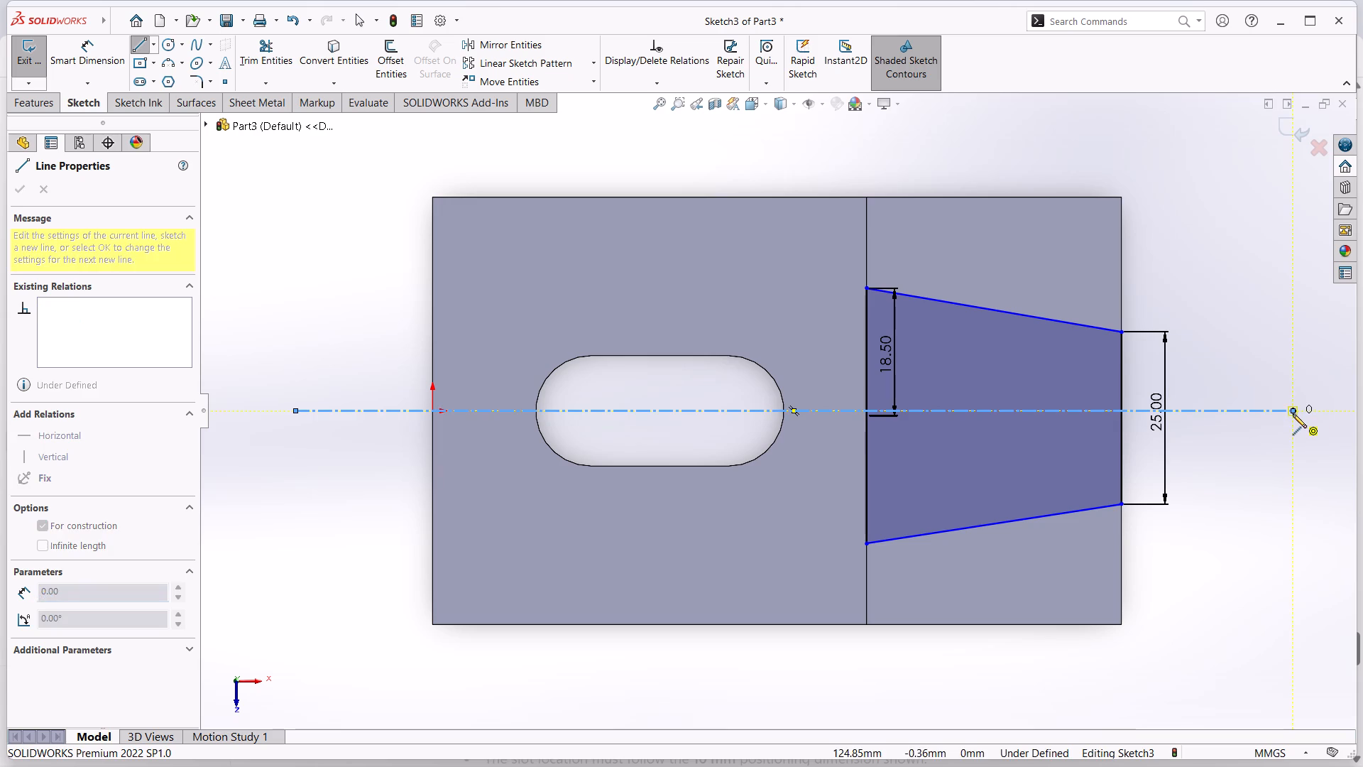
key("Escape")
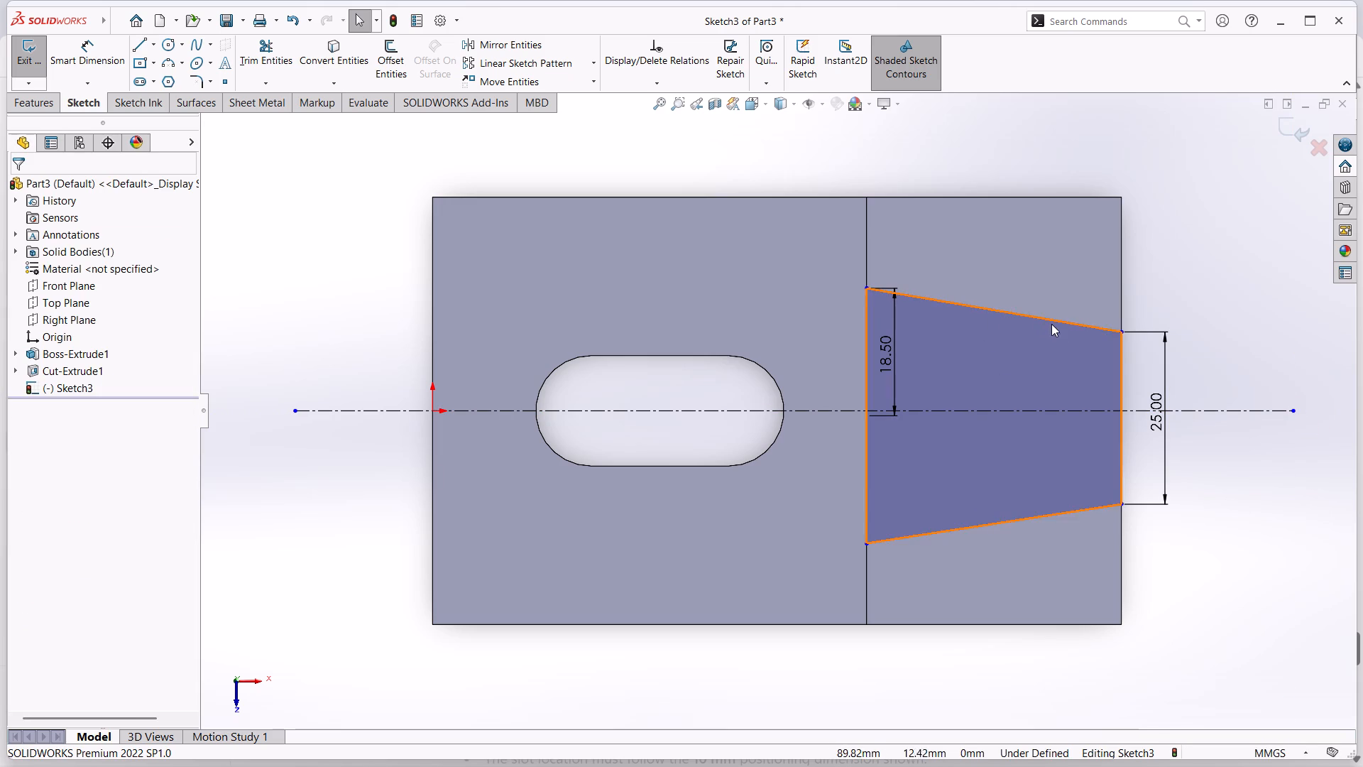
Make the trapezoid's two slanted lines symmetric about the centerline and exit the sketch.
left_click(1052, 320)
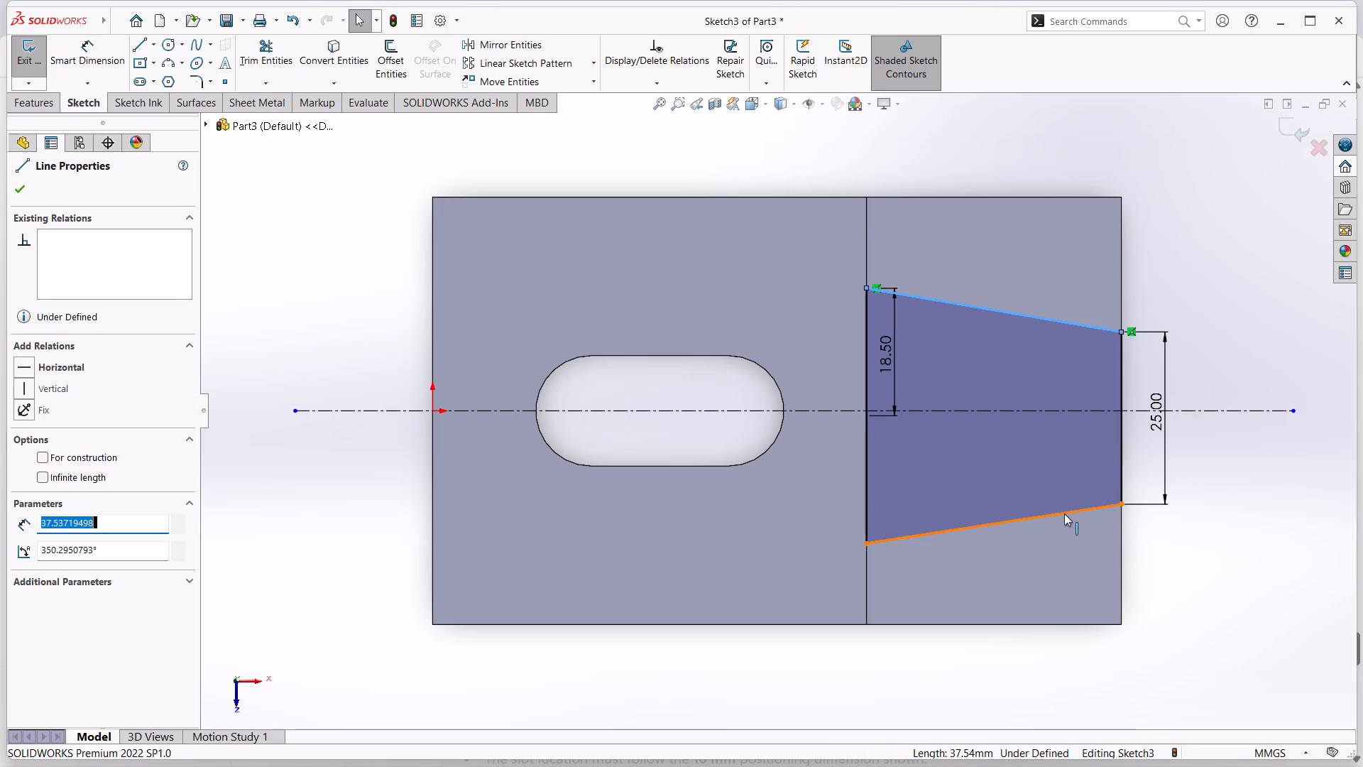
left_click(1064, 513, "ctrl")
left_click(1078, 411, "ctrl")
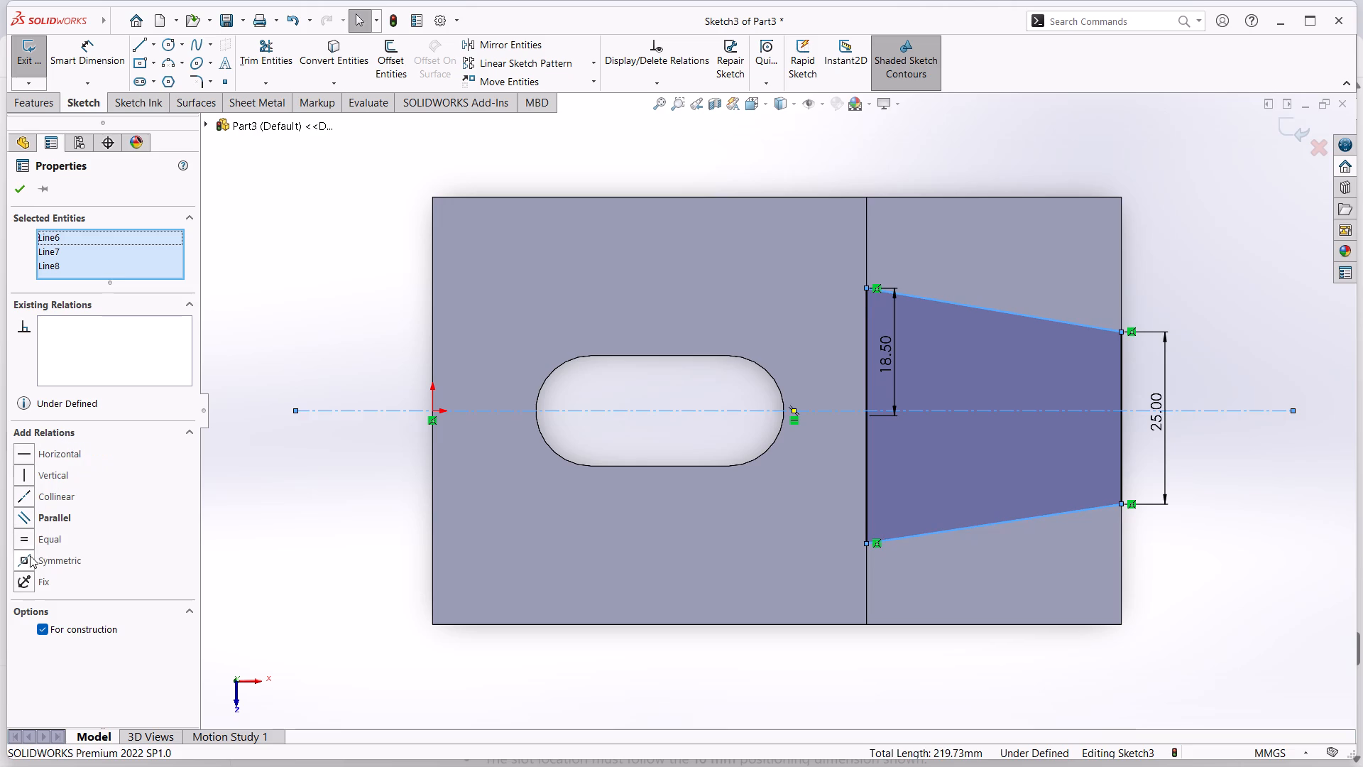
left_click(26, 559)
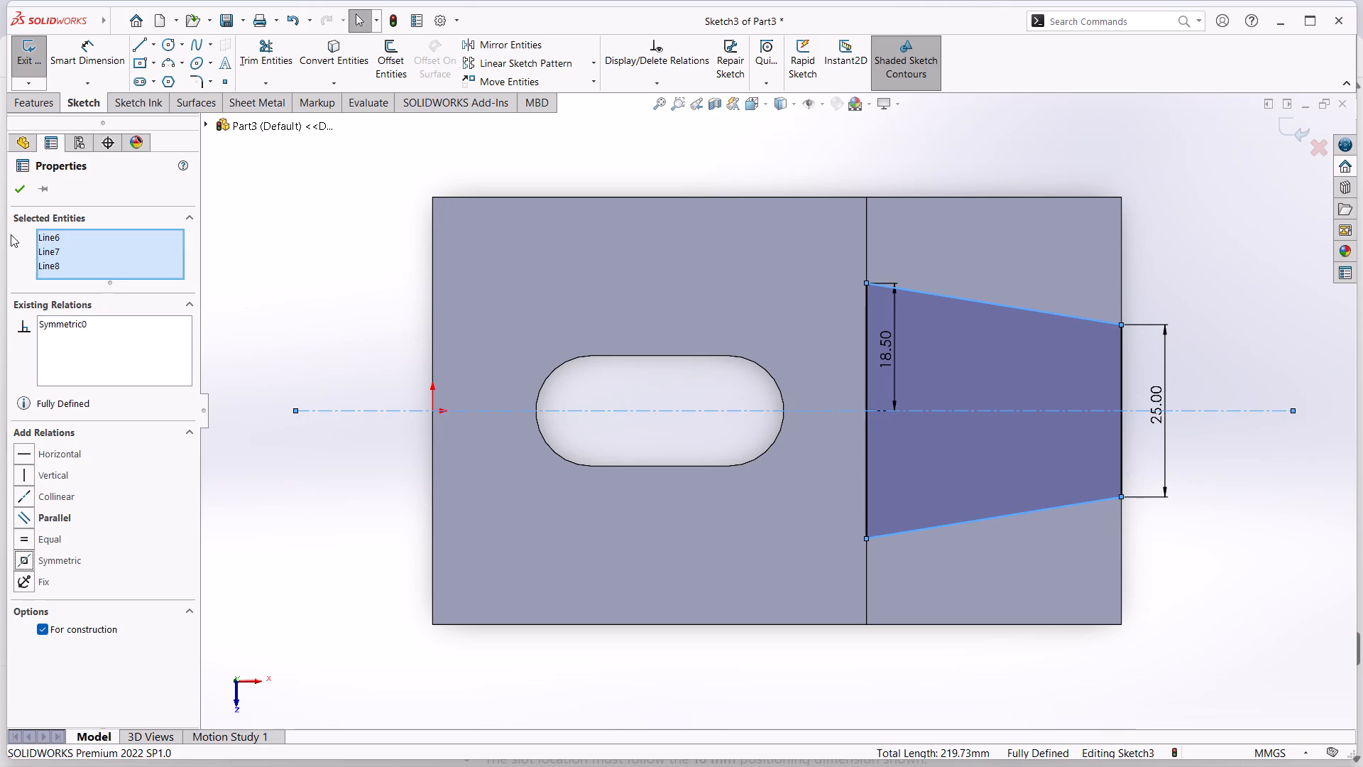
left_click(18, 192)
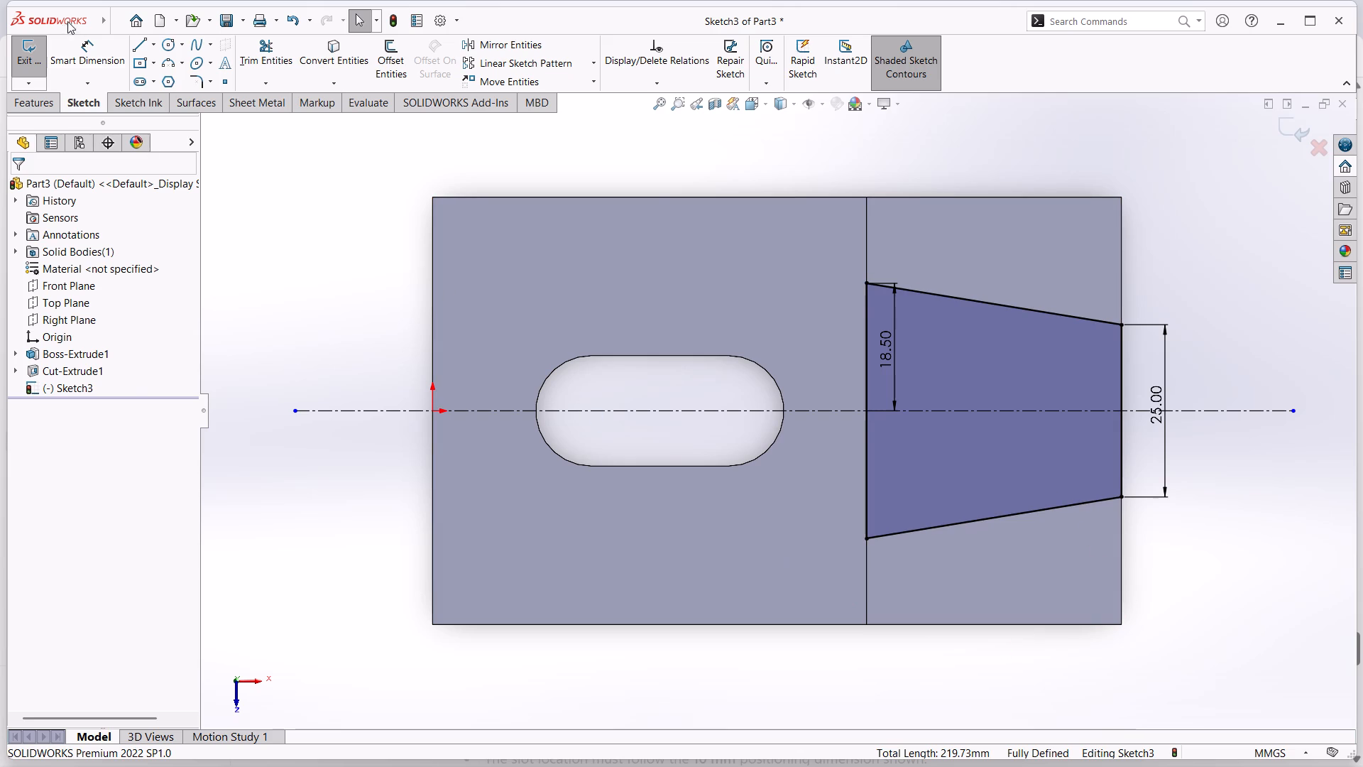
left_click(33, 49)
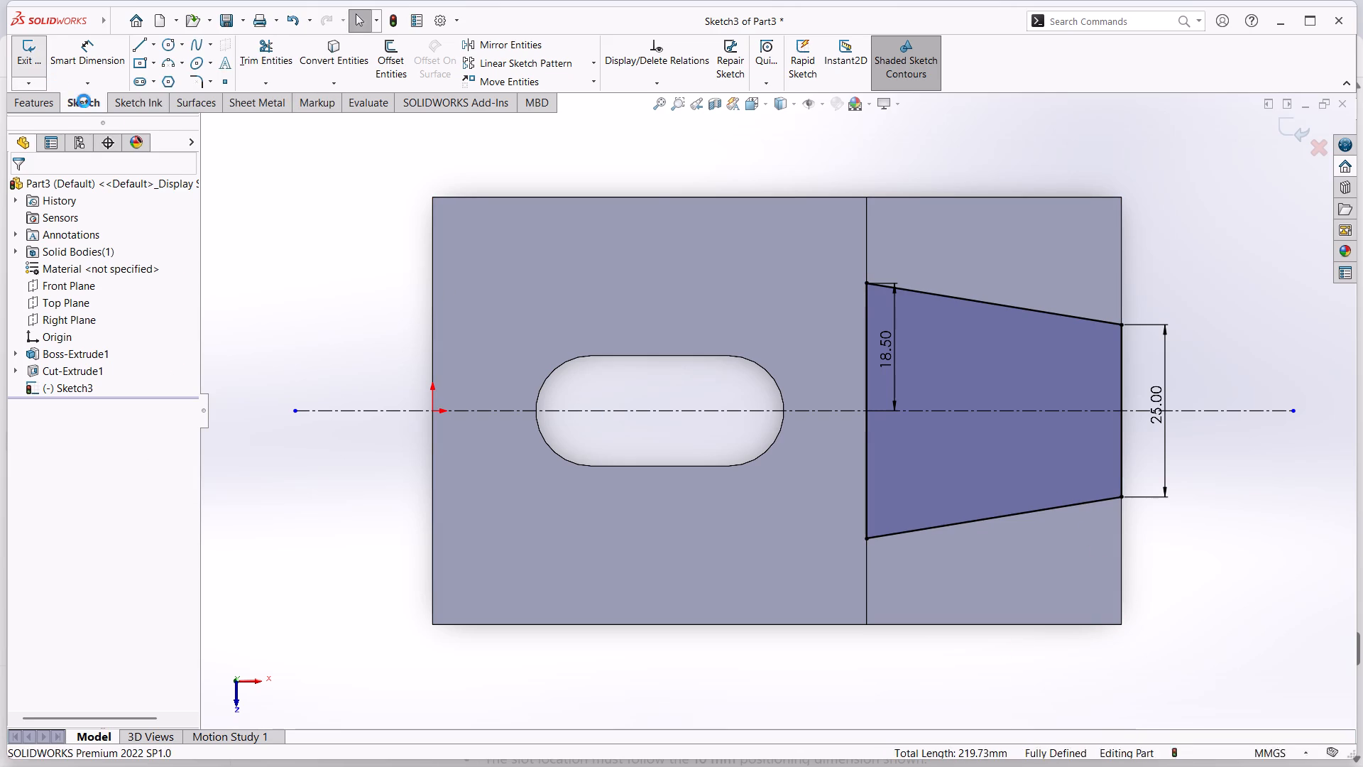
Cut-extrude the trapezoid sketch into the raised block with a blind depth of 12 mm.
left_click(262, 65)
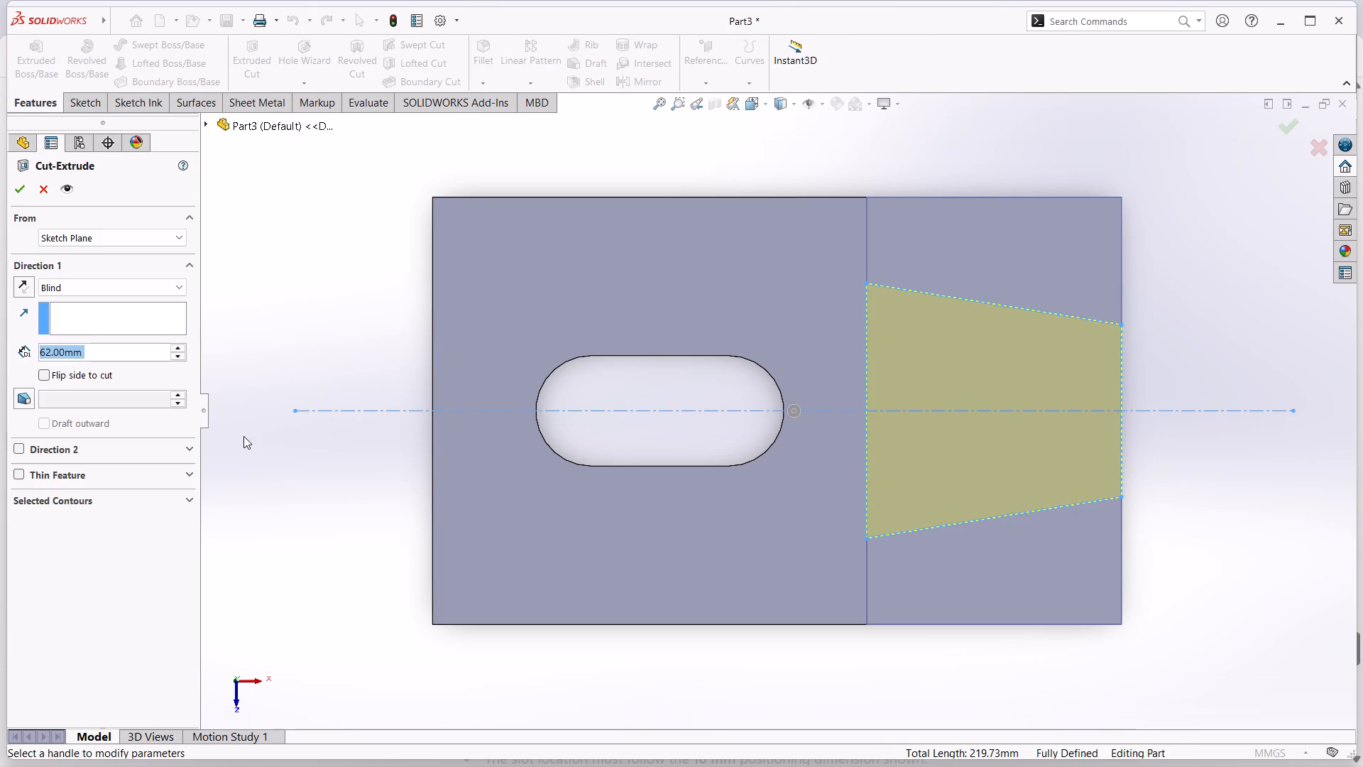
middle_click_drag(648, 714, 657, 648)
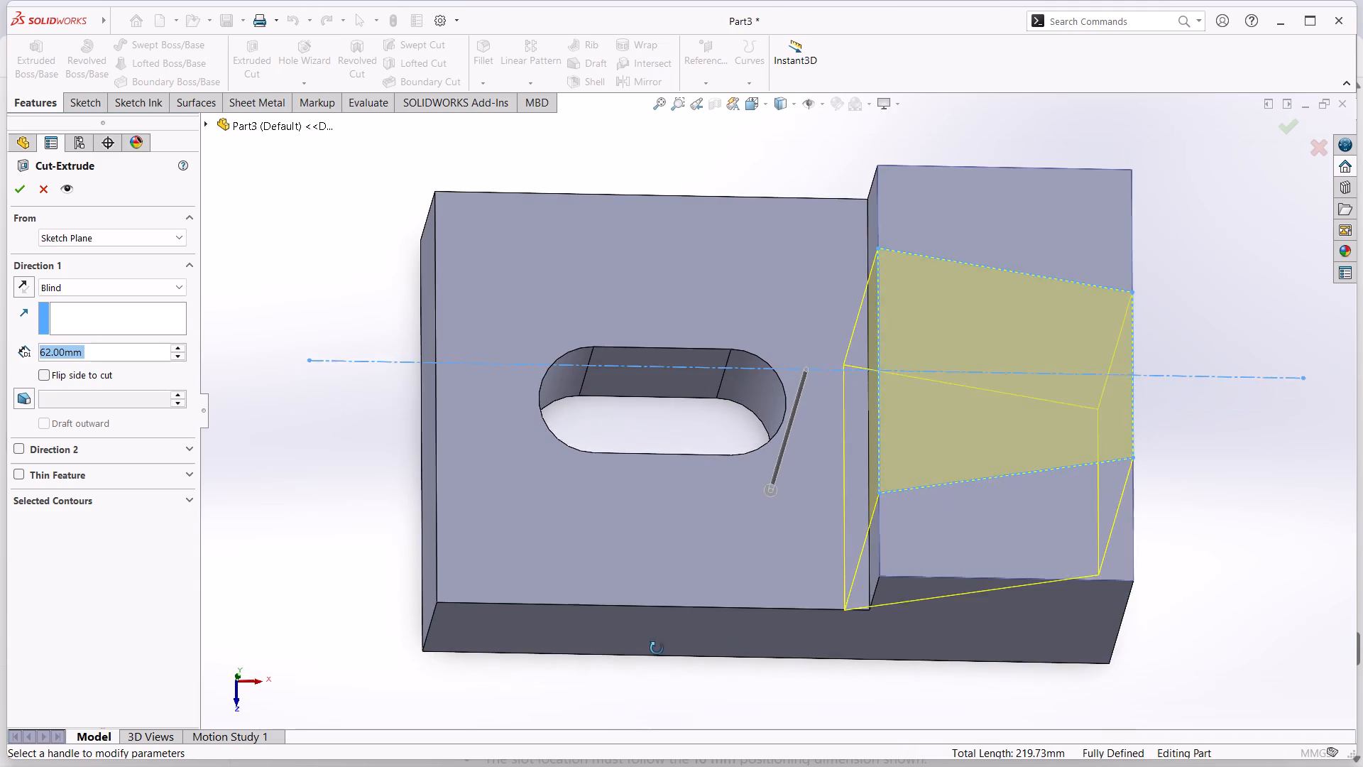
middle_click_drag(657, 648, 701, 592)
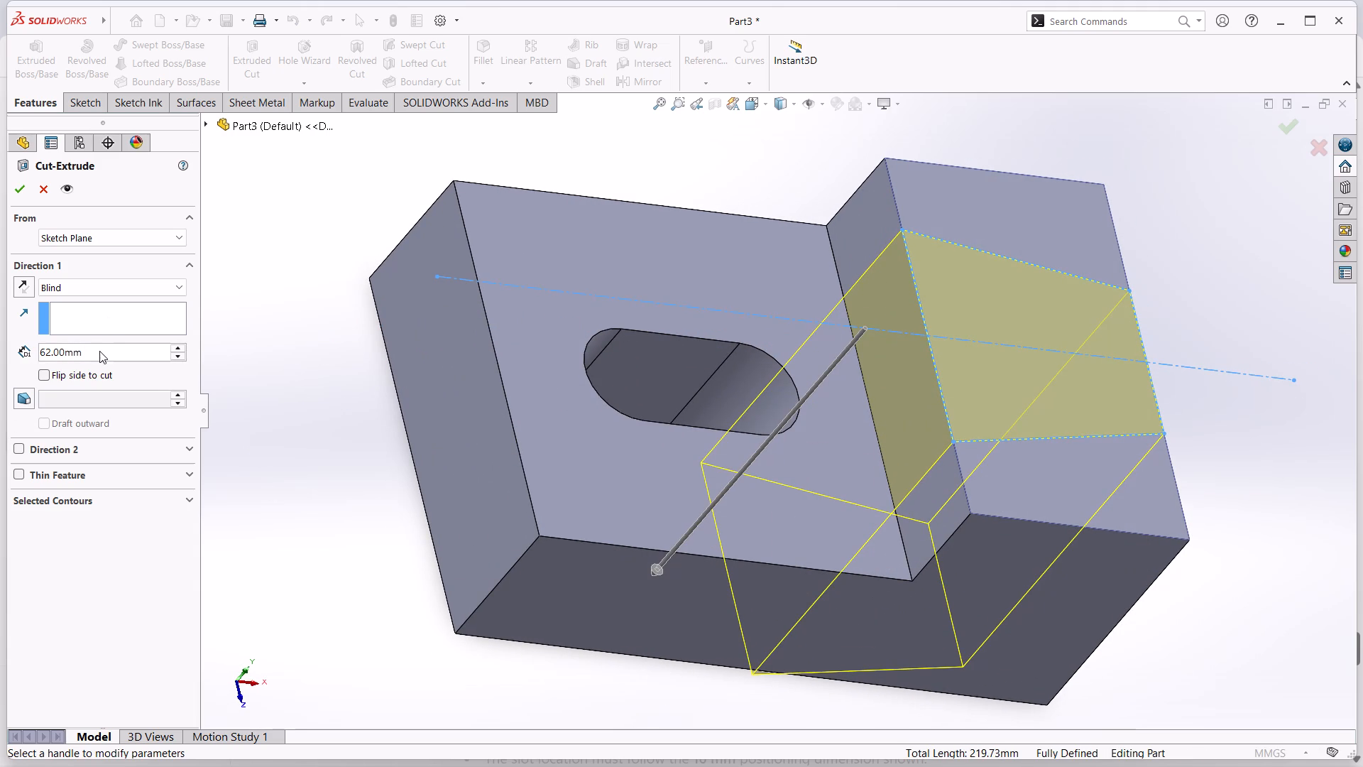
left_click(99, 351)
left_click_drag(99, 352, 0, 350)
type("12")
key("Return")
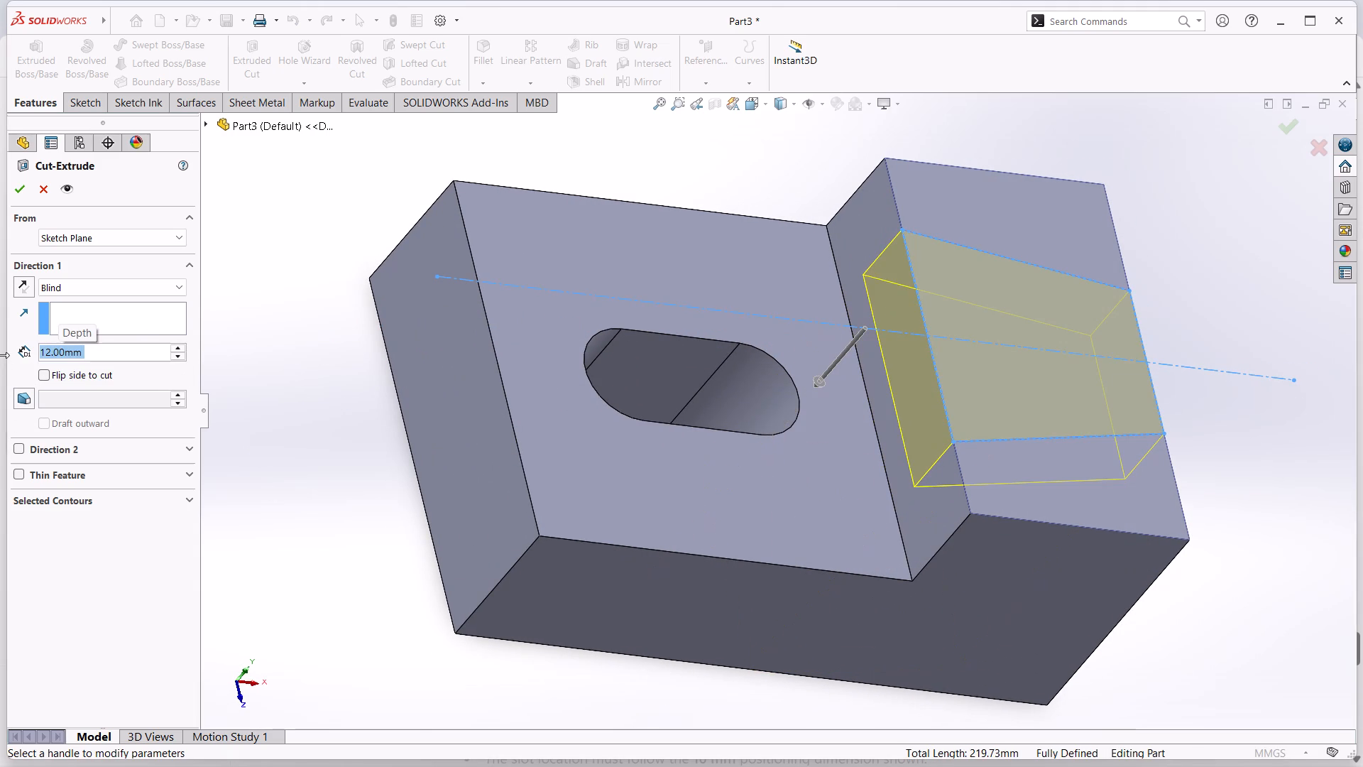
left_click(15, 190)
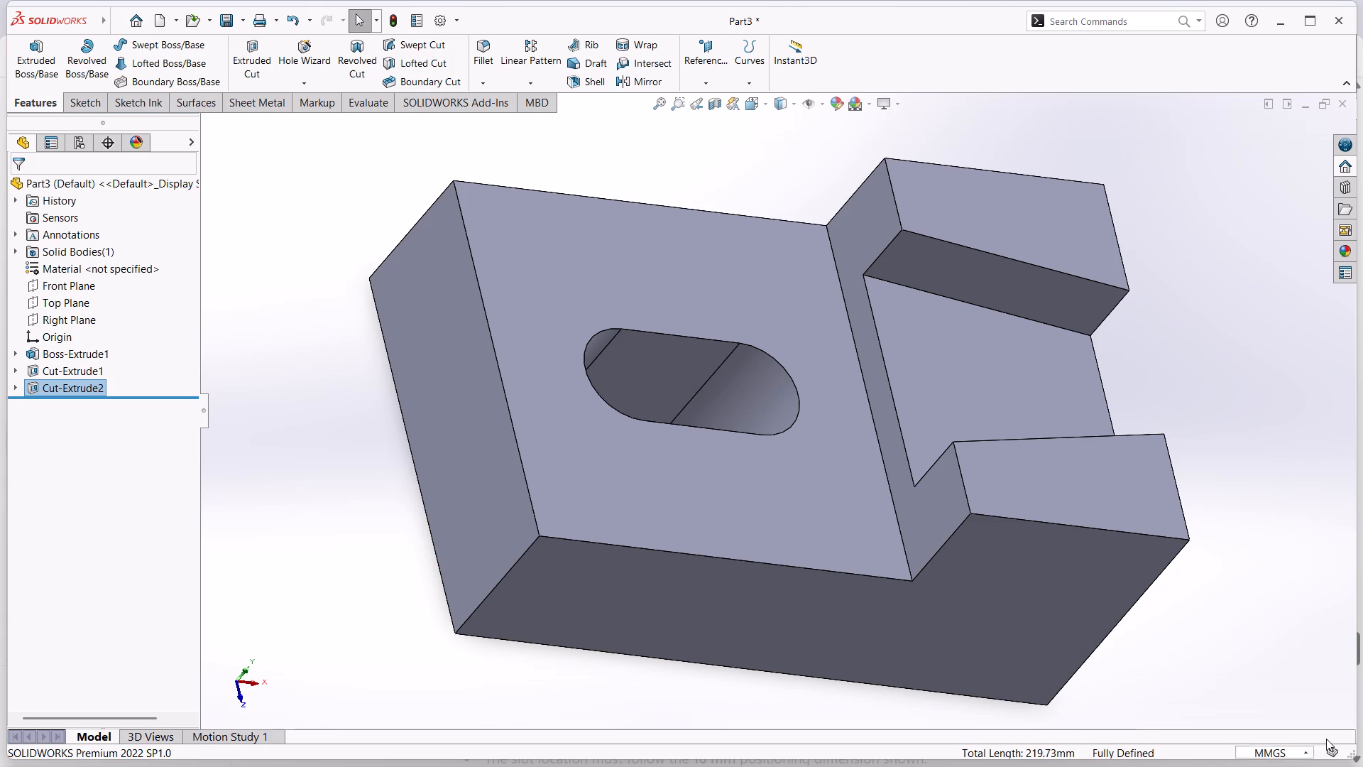
On the lower step's end face, sketch an 8 mm line from the bottom corner, continuing into a rectangle about 45.5 by 6.6 mm on the bottom edge.
right_click(488, 528)
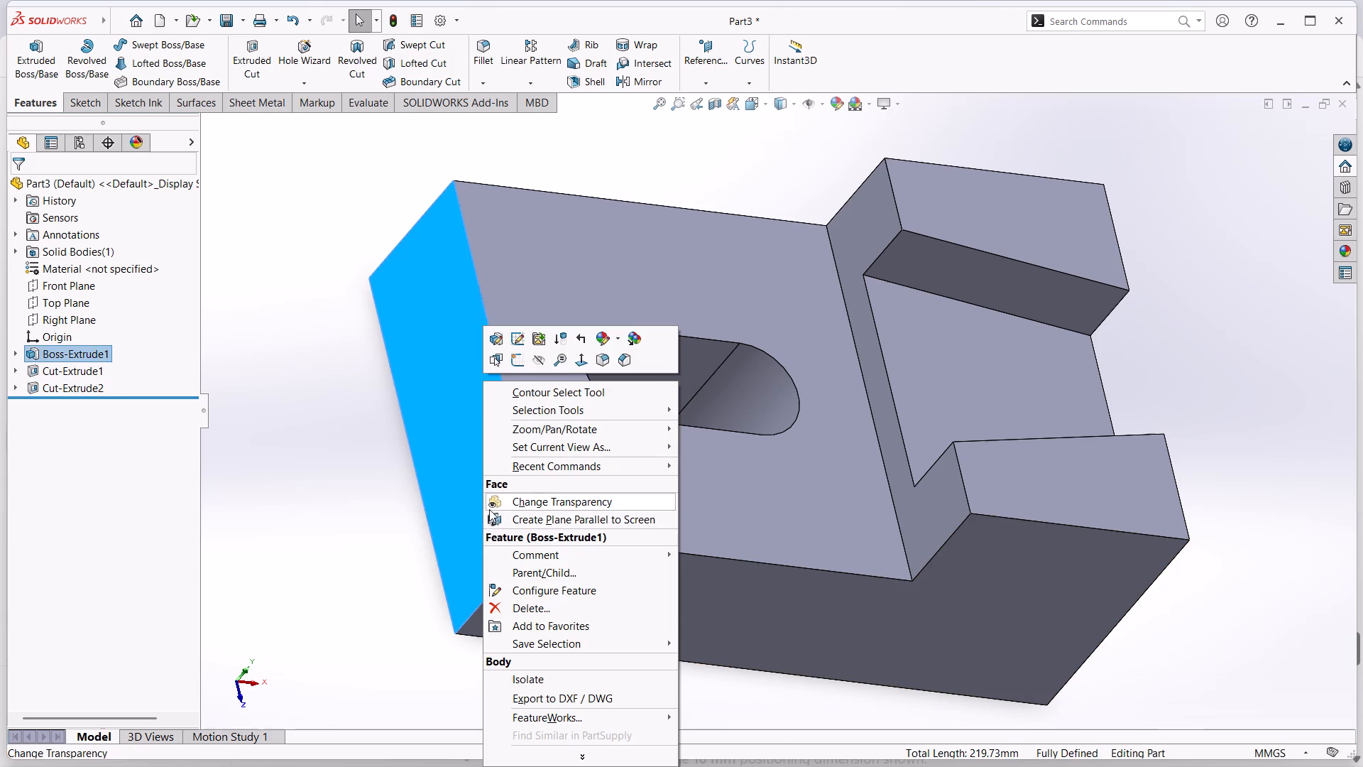
left_click(511, 362)
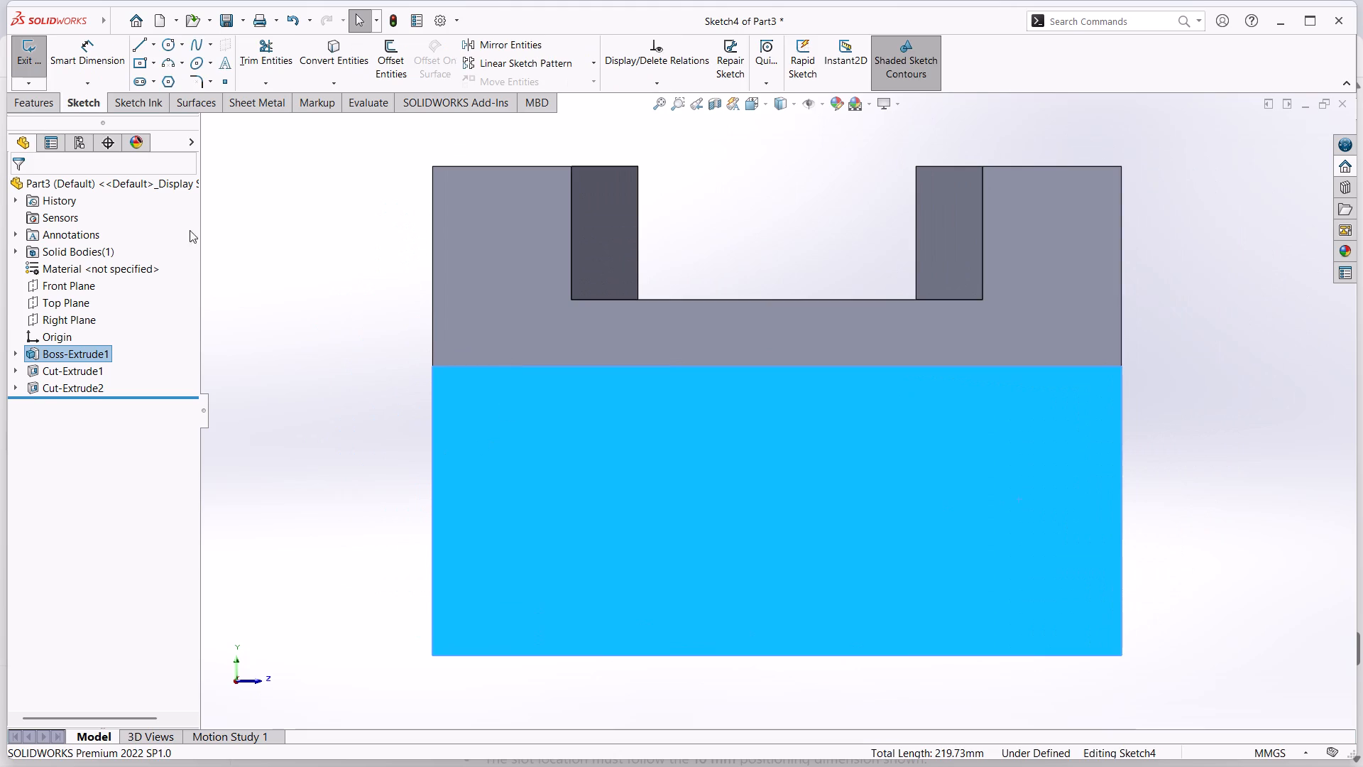
left_click(141, 42)
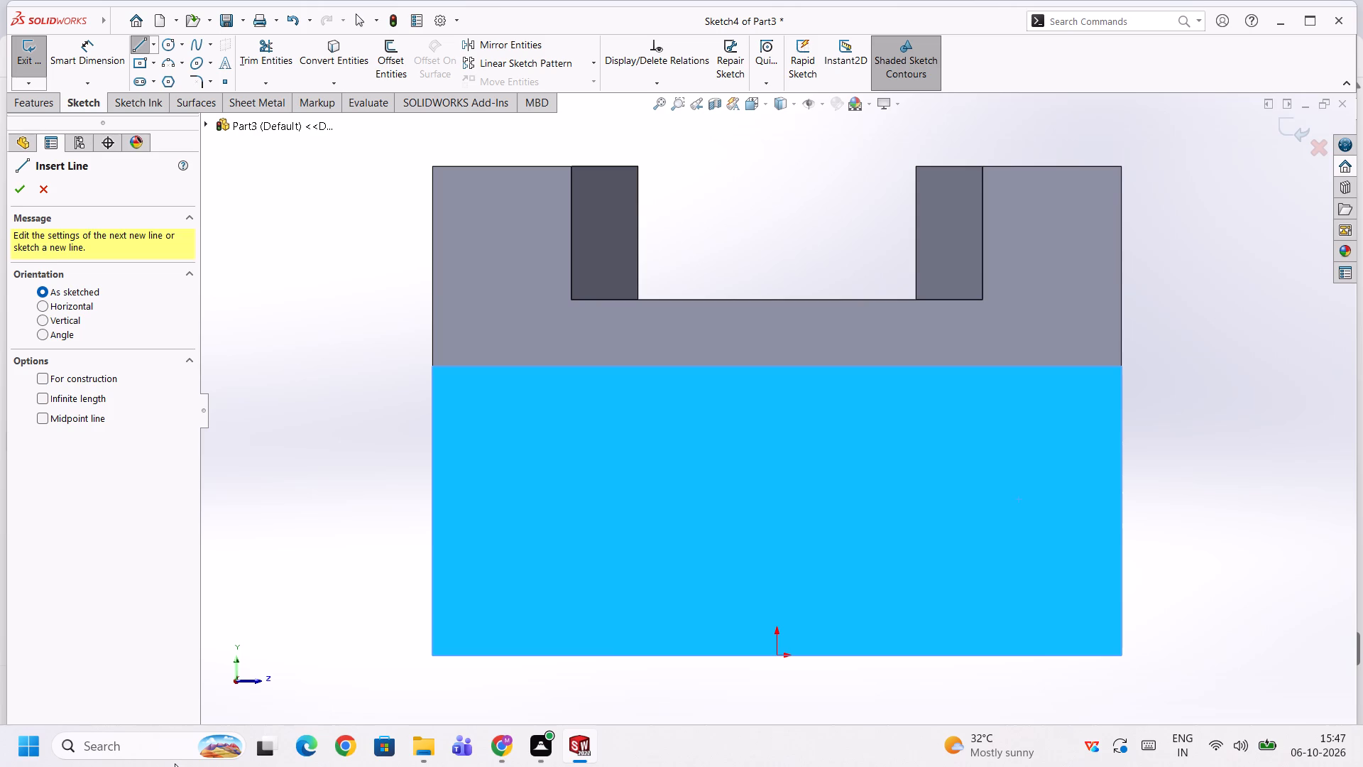
left_click(432, 654)
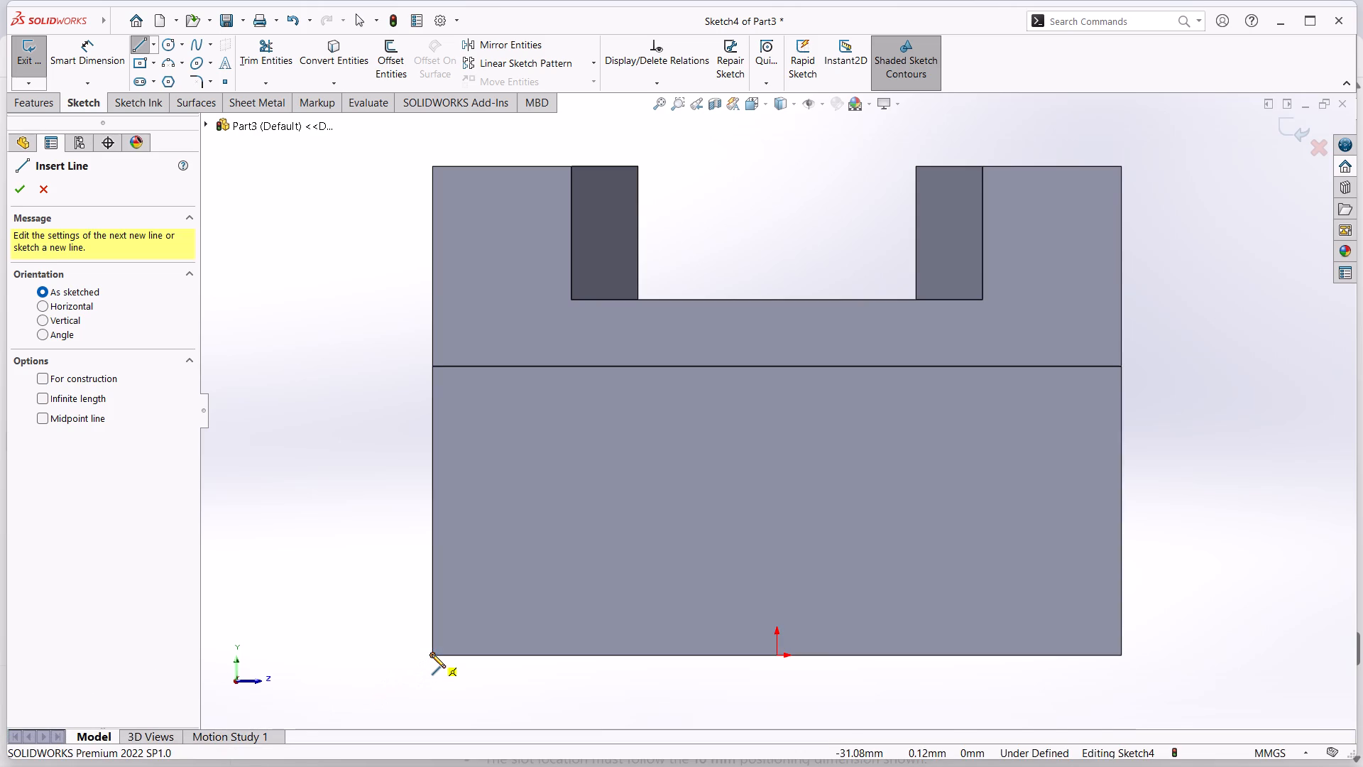
left_click(522, 656)
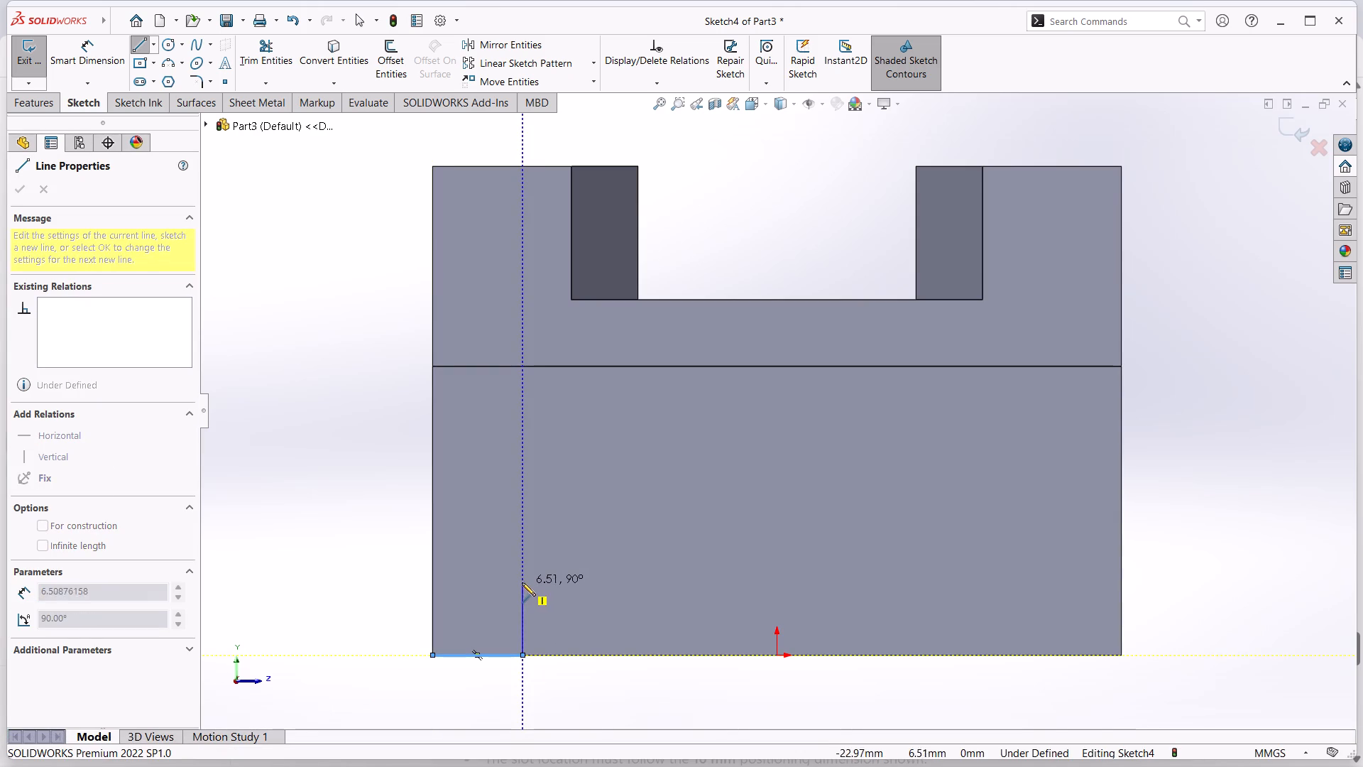
left_click(522, 582)
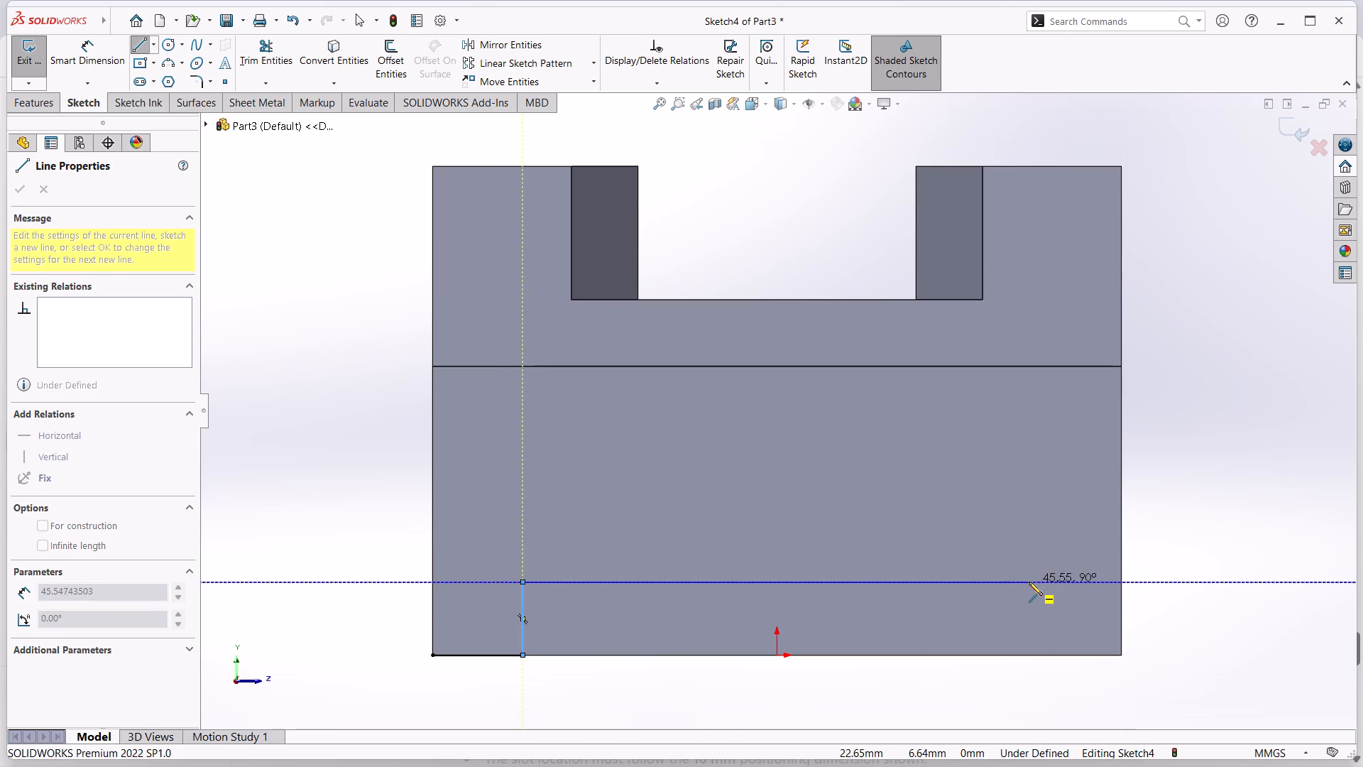
left_click(1039, 582)
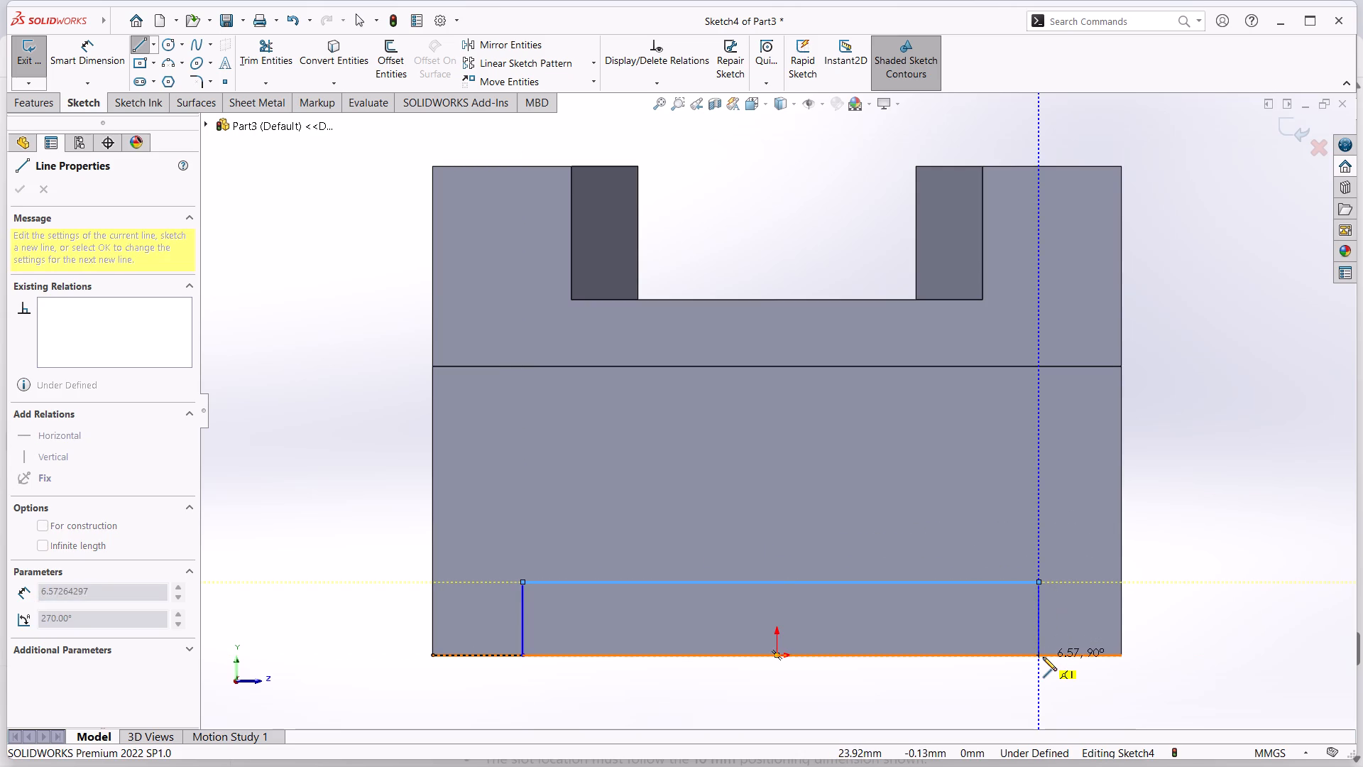
left_click(1043, 657)
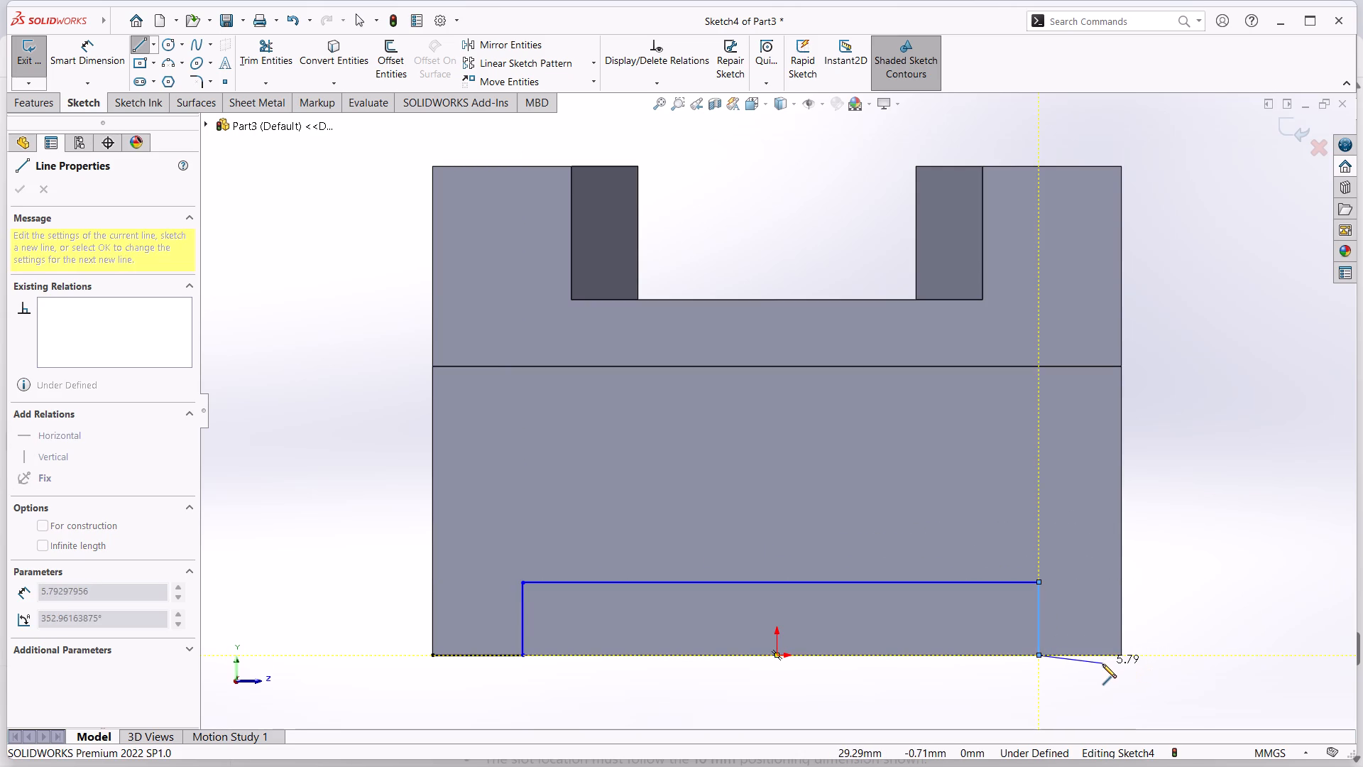
left_click(522, 656)
key("Escape")
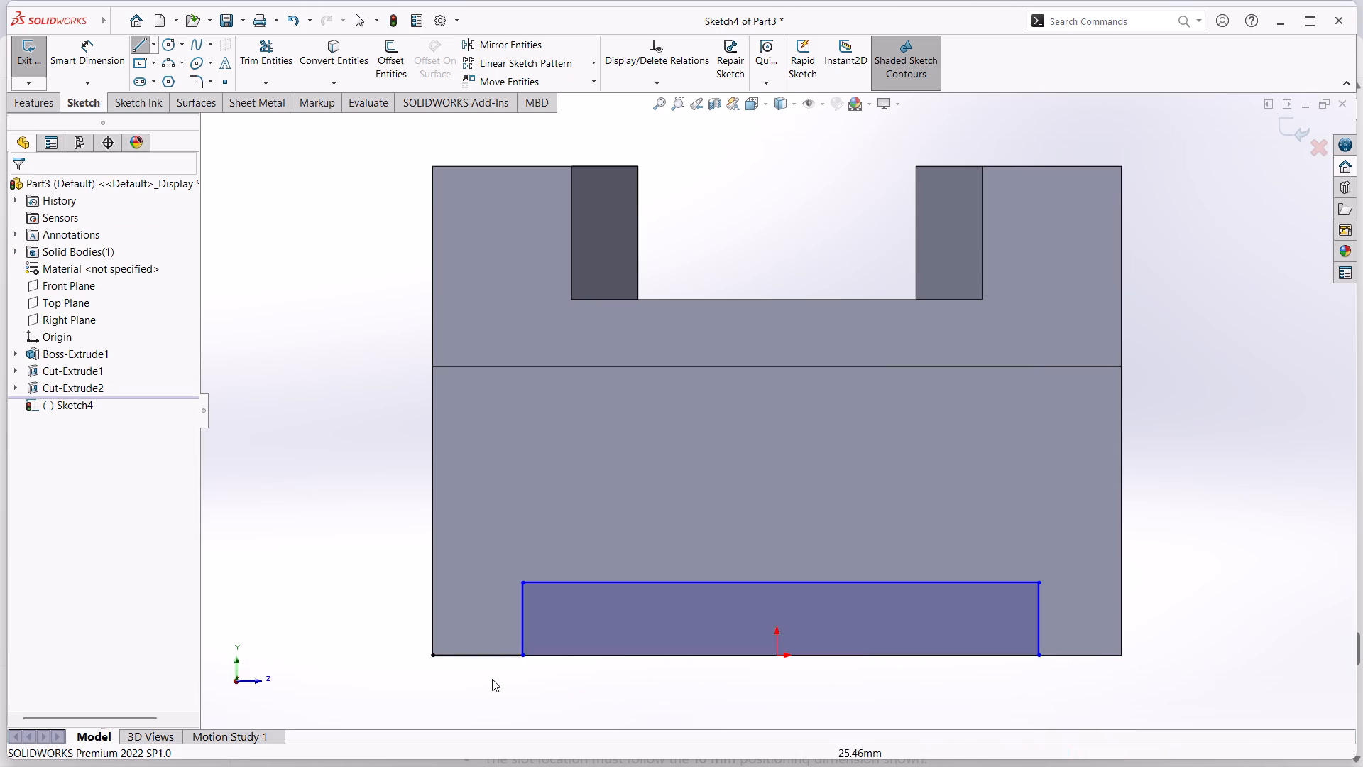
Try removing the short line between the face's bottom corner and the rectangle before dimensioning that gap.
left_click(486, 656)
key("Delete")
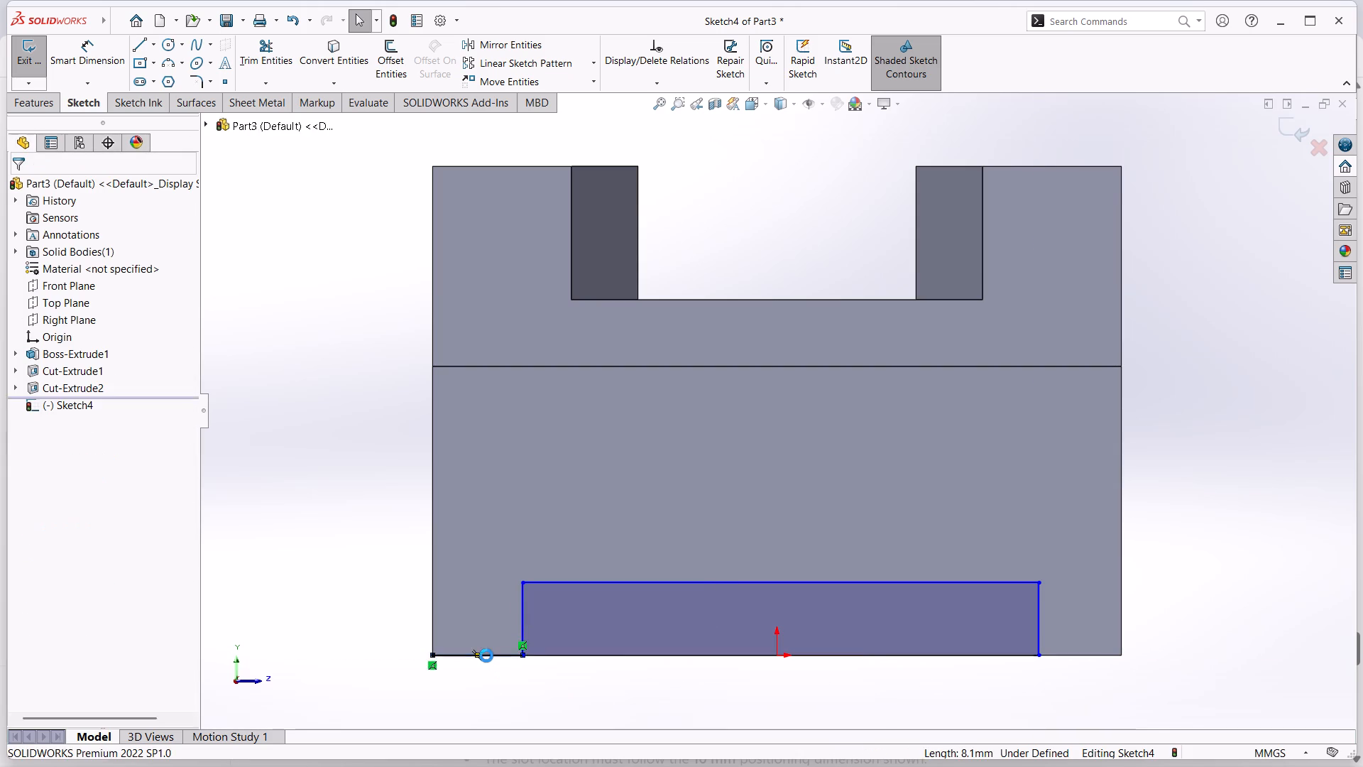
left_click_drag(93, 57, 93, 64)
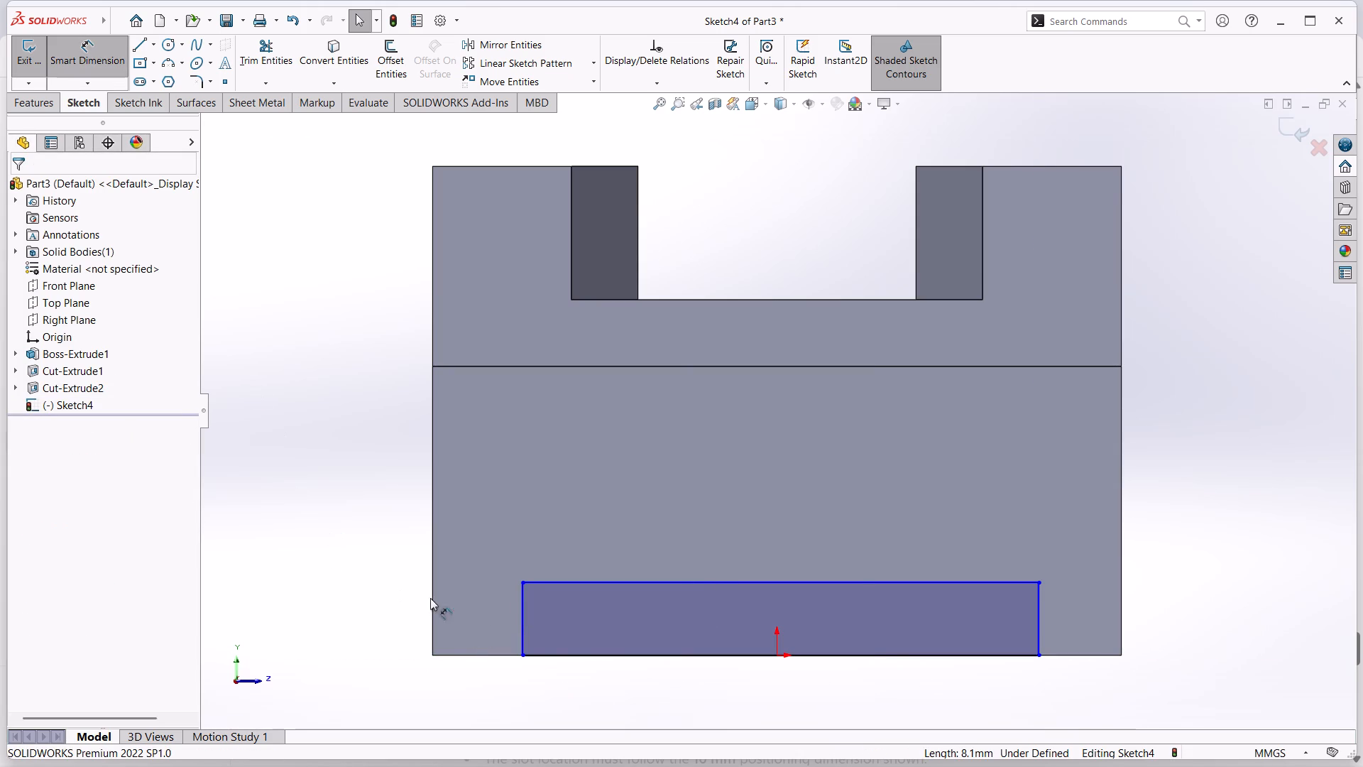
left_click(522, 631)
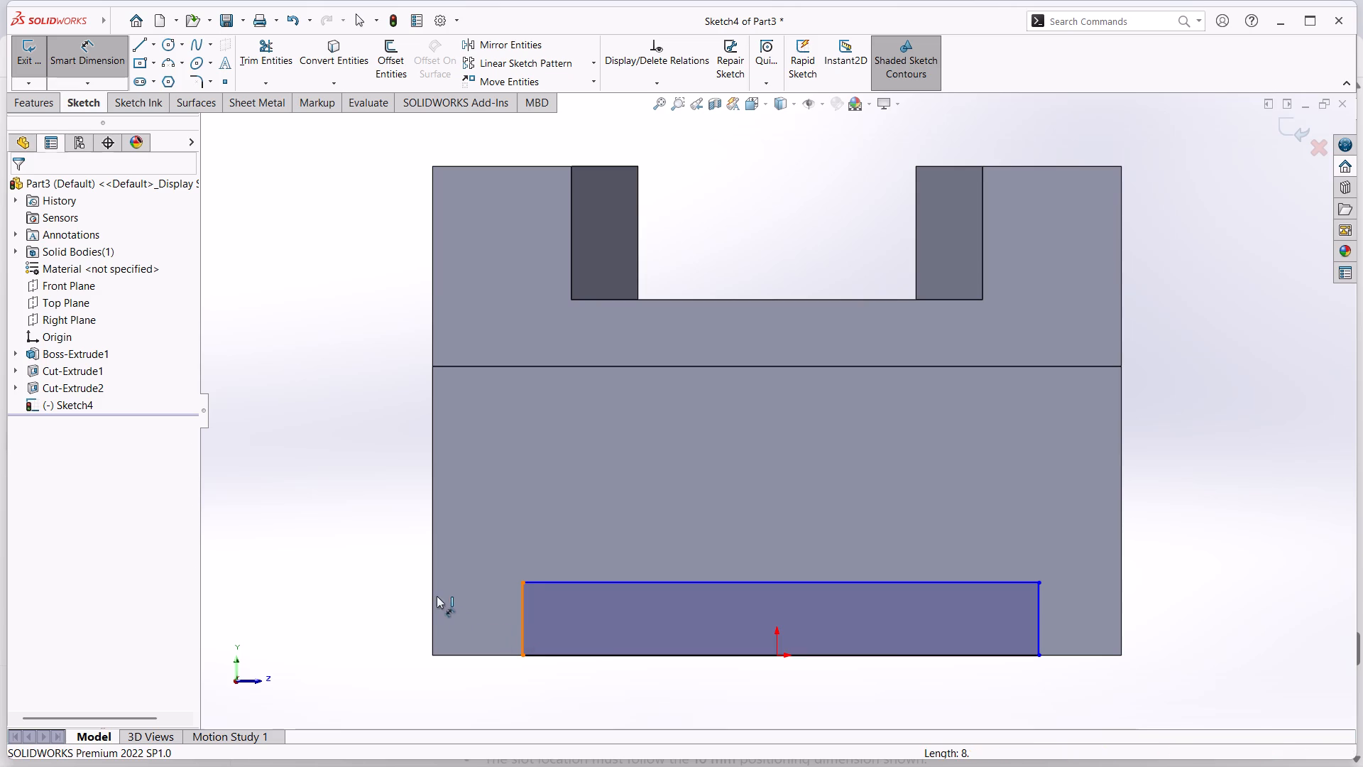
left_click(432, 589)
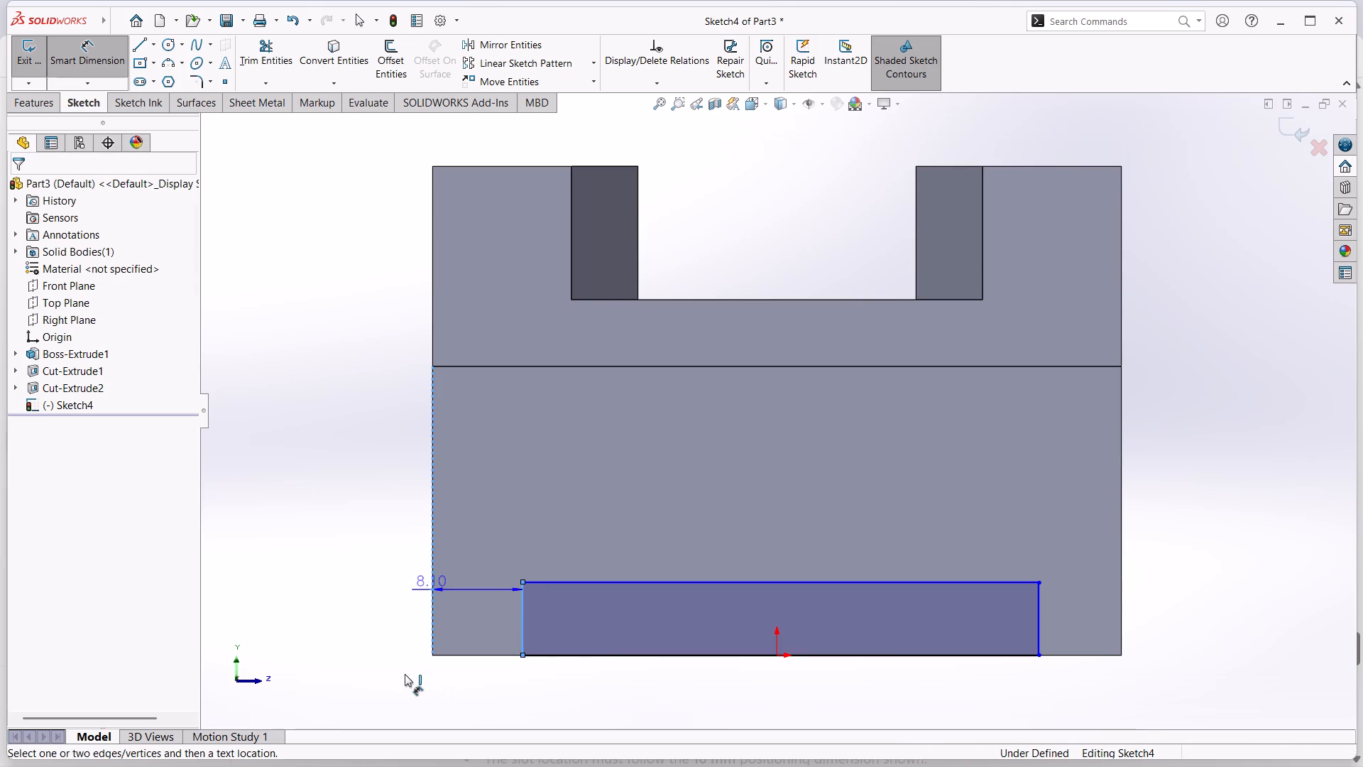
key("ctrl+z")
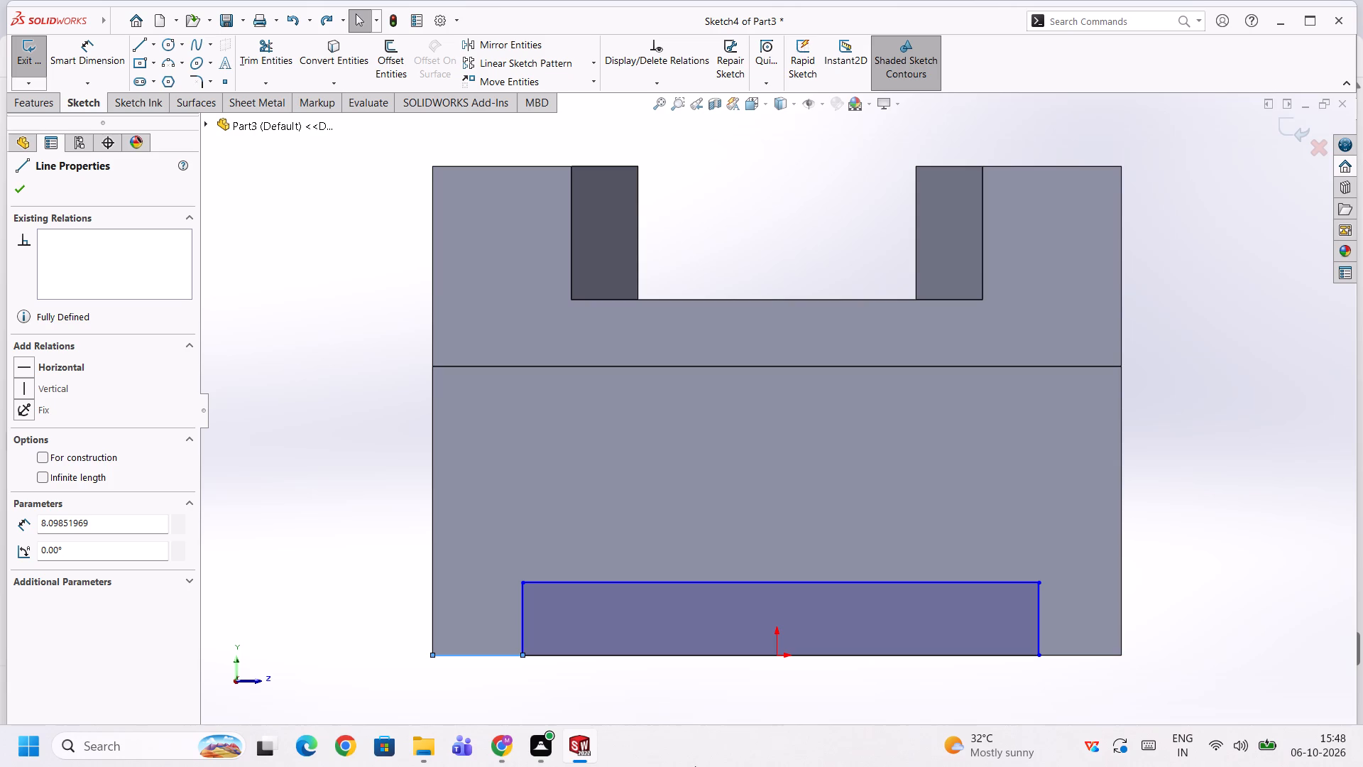
Dimension the gap between the face's side edge and the rectangle side next to the short line as 6 mm.
left_click(522, 611)
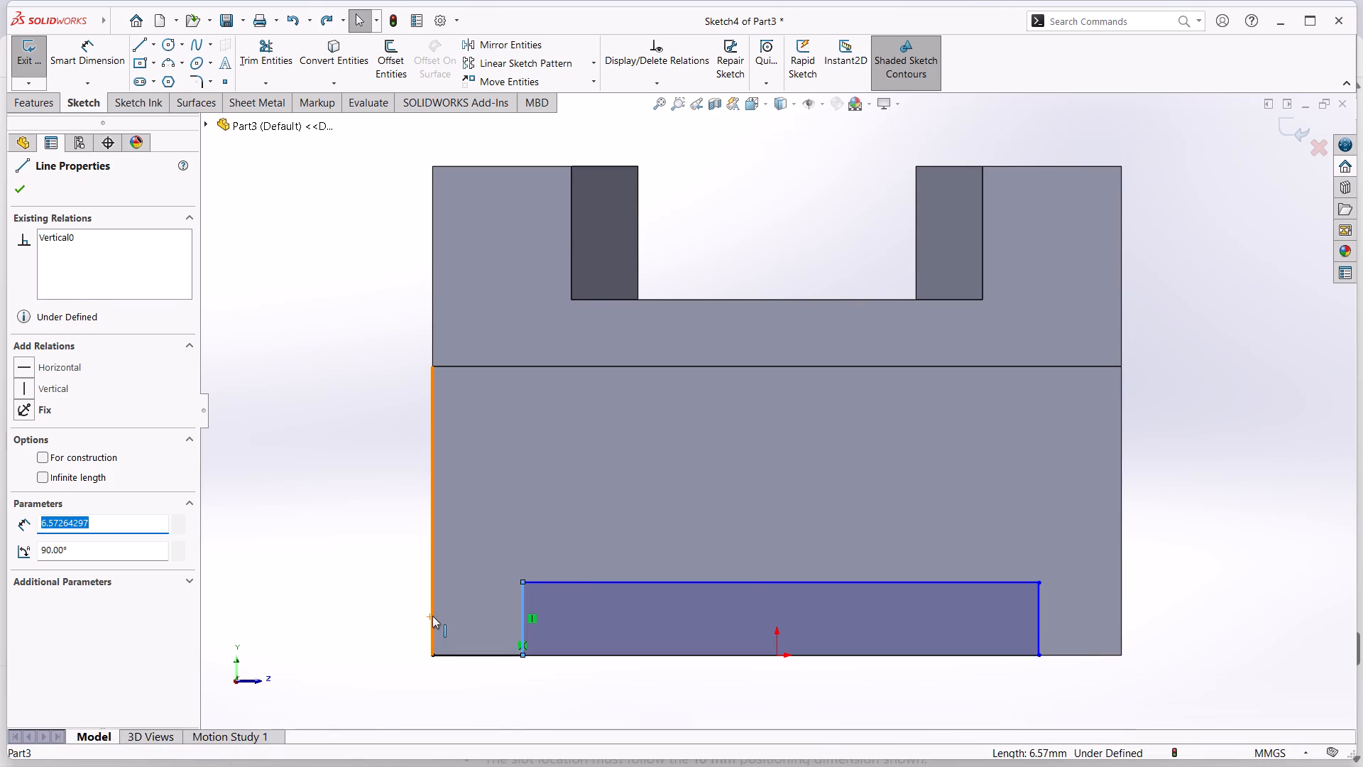
left_click(432, 616)
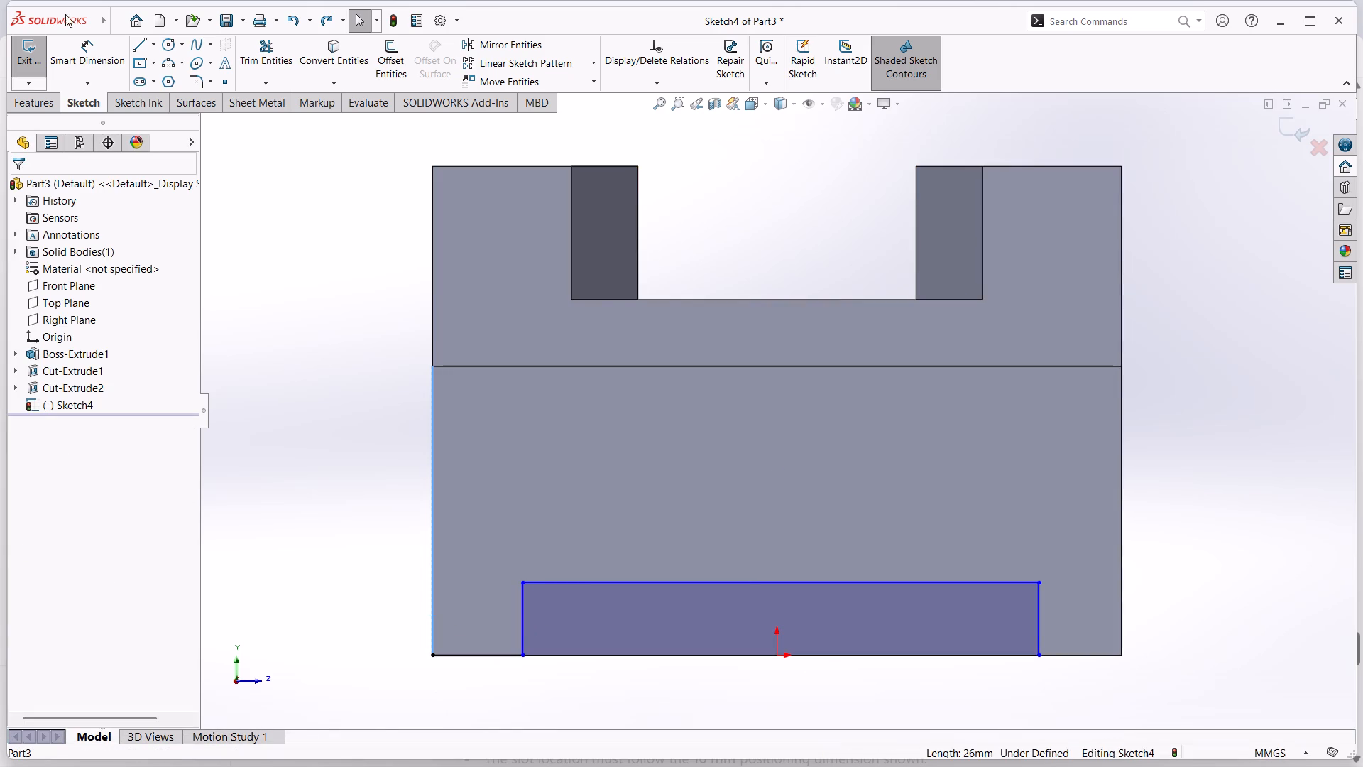
left_click(88, 65)
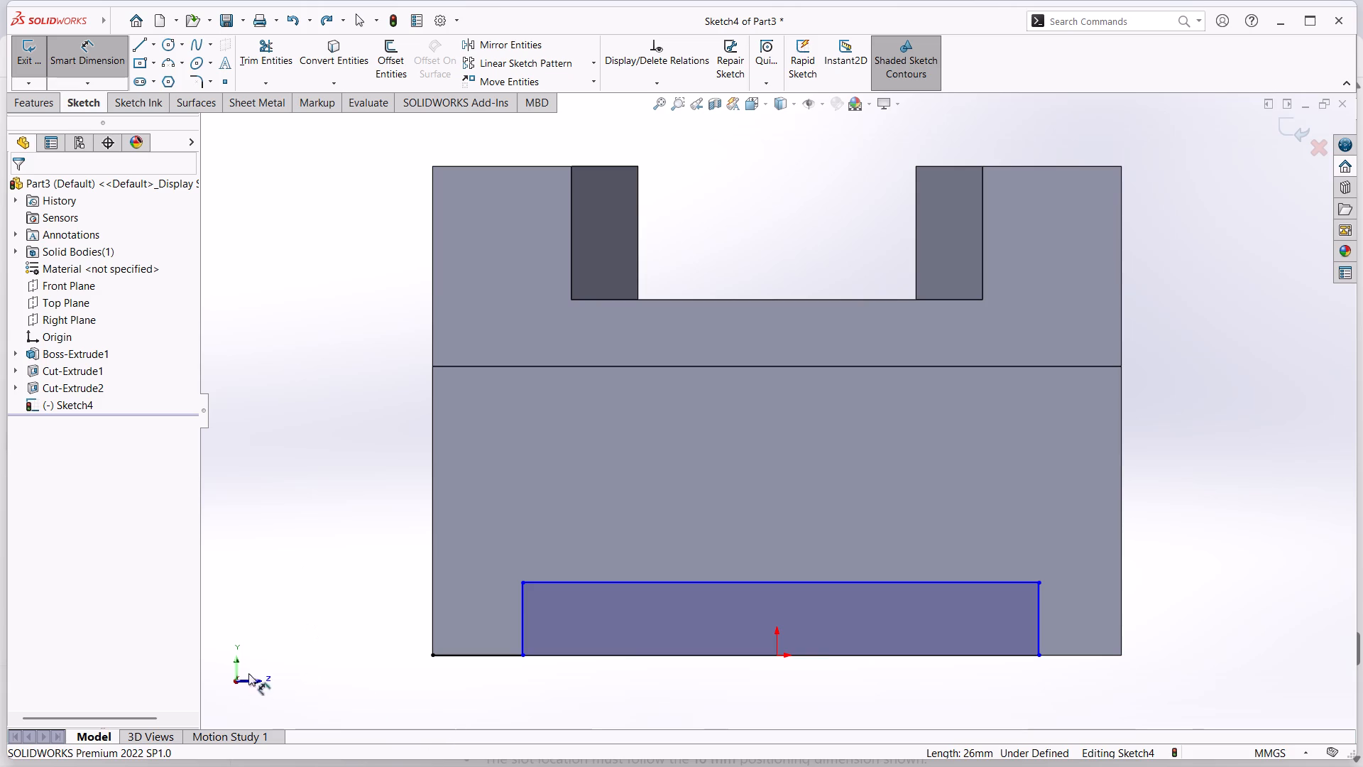
left_click(431, 627)
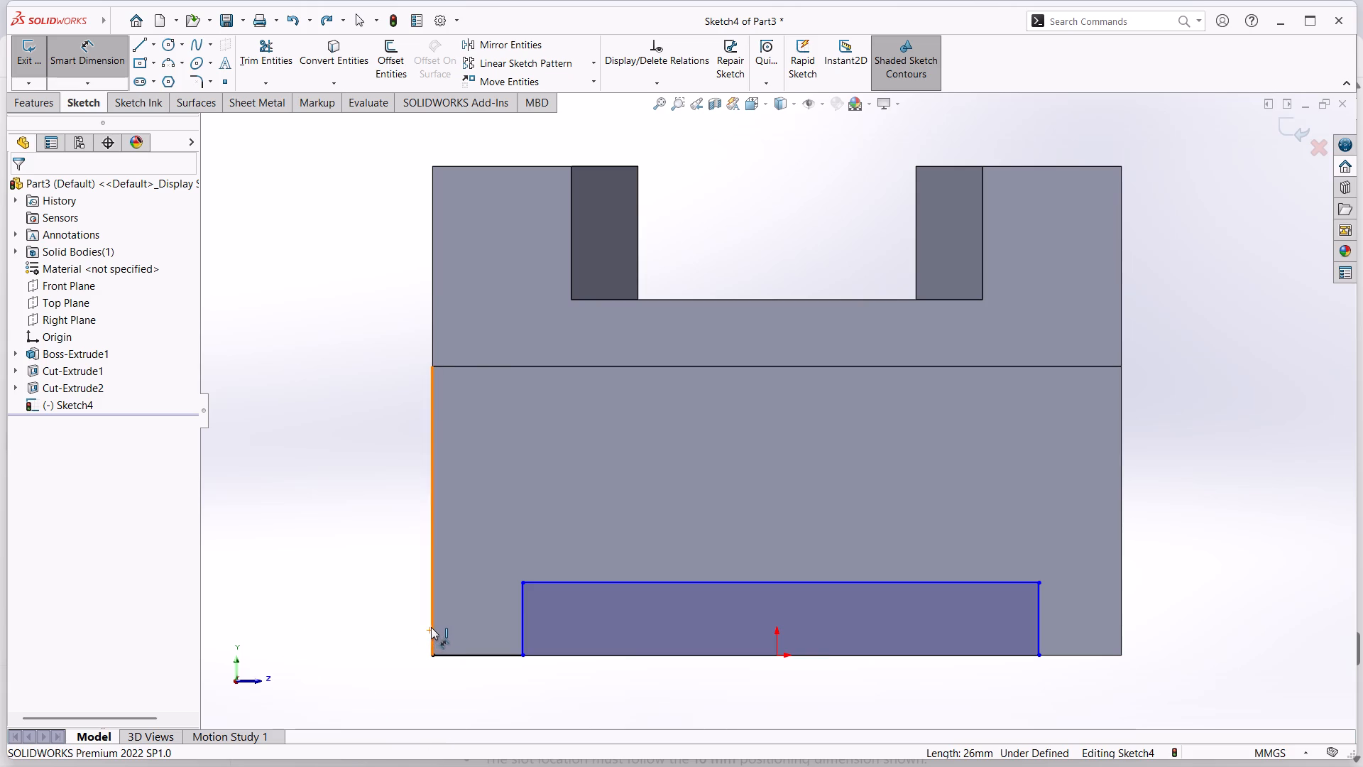
left_click(521, 619)
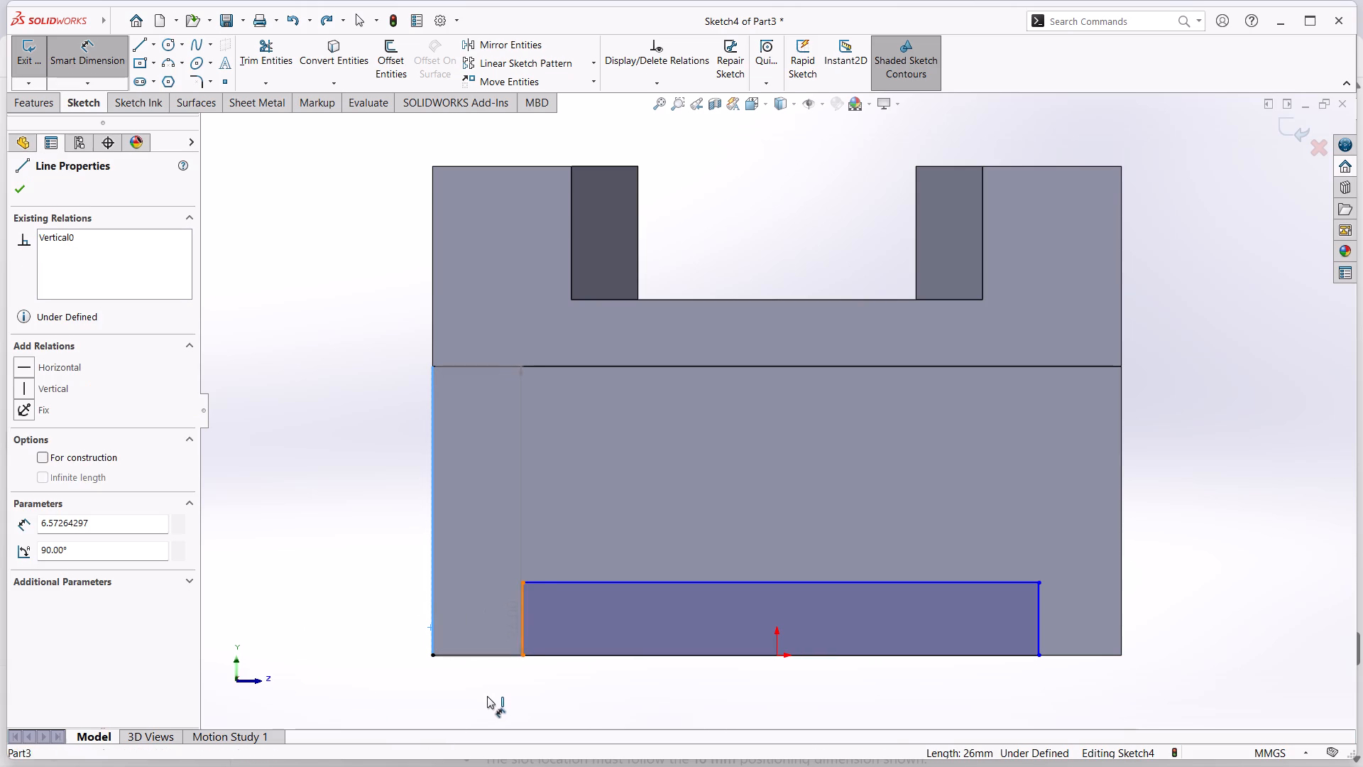
left_click(482, 696)
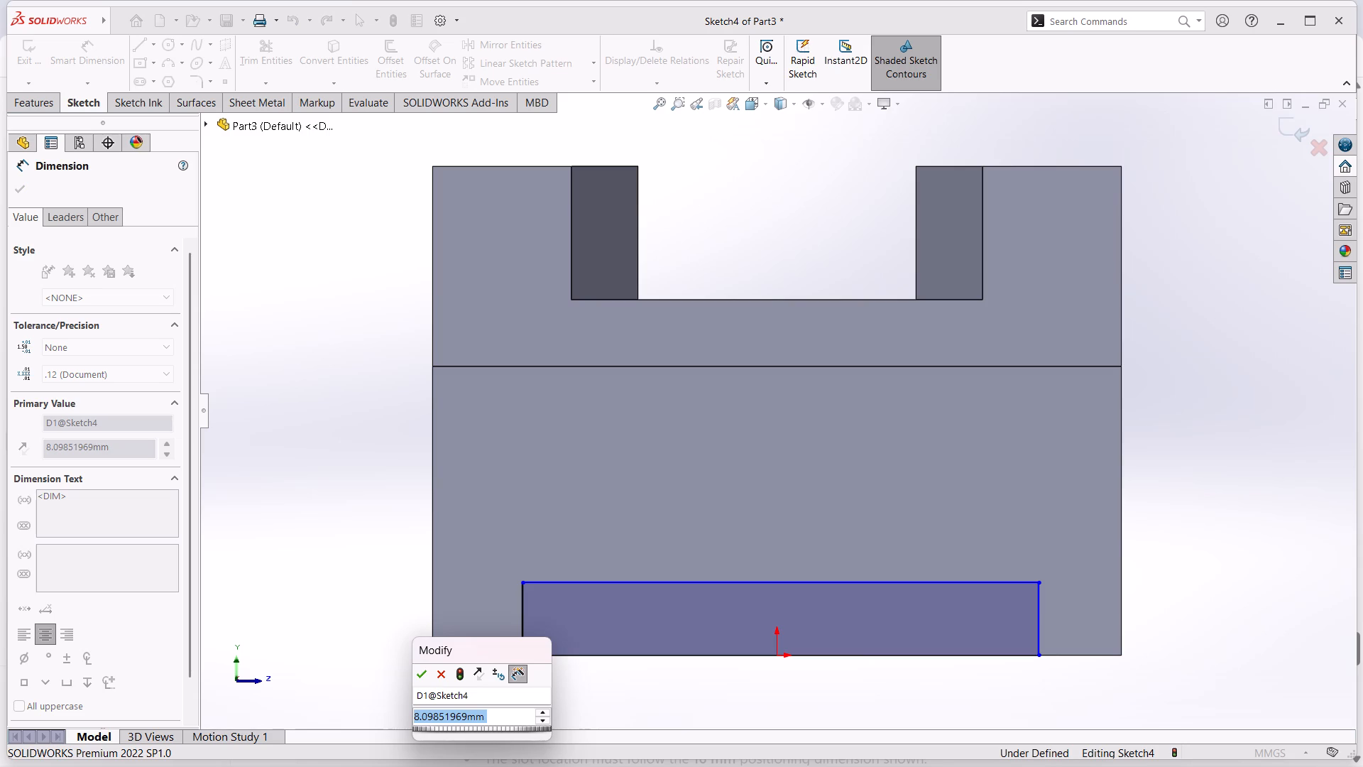
key("6")
key("Return")
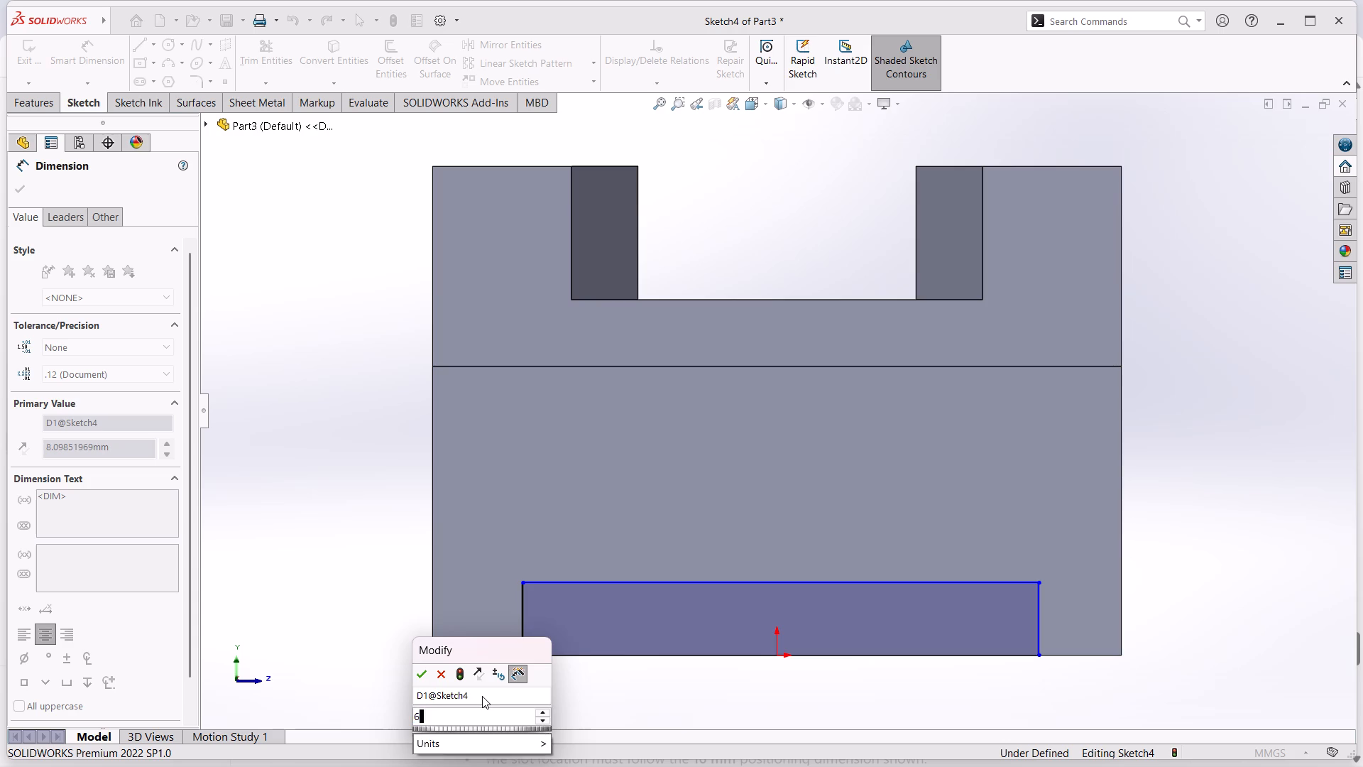
left_click(580, 692)
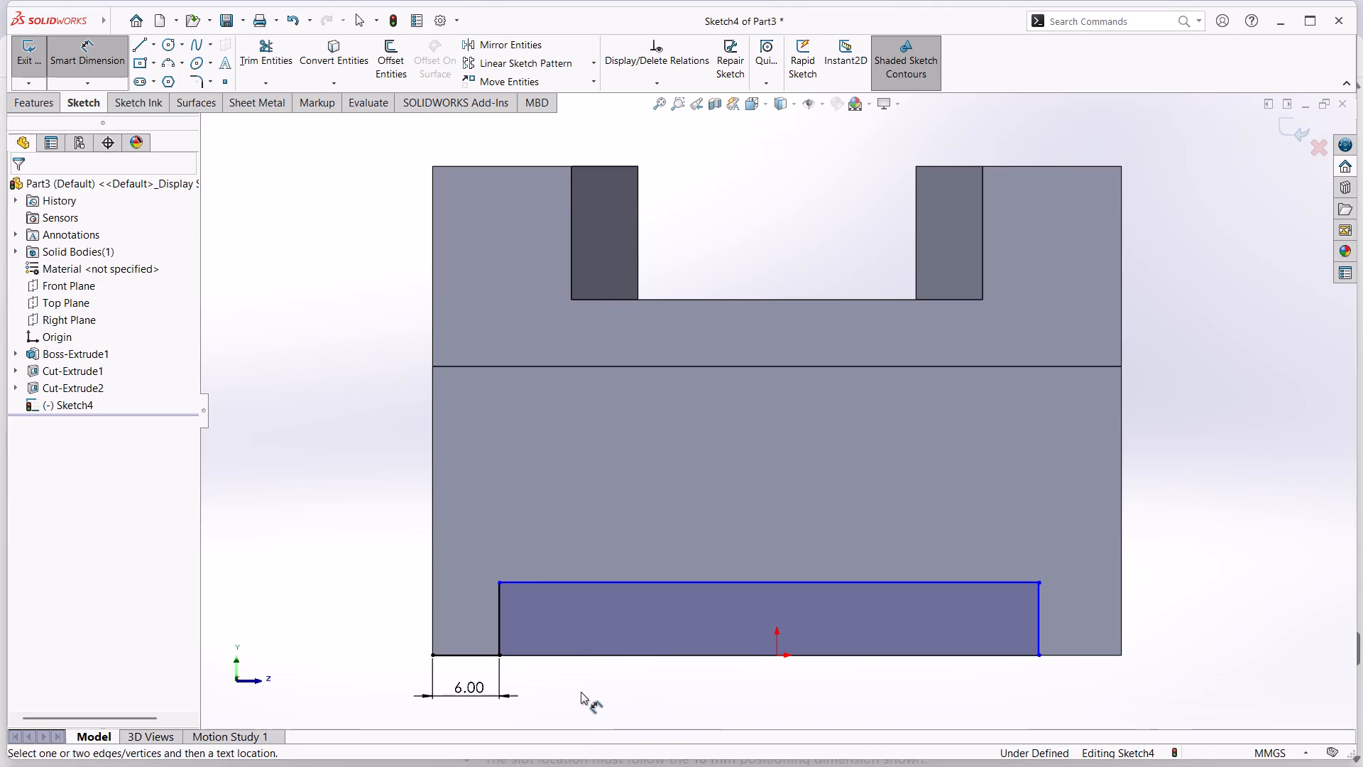
Dimension the gap between the rectangle's other side and the opposite side edge of the face as 6 mm.
left_click(1039, 638)
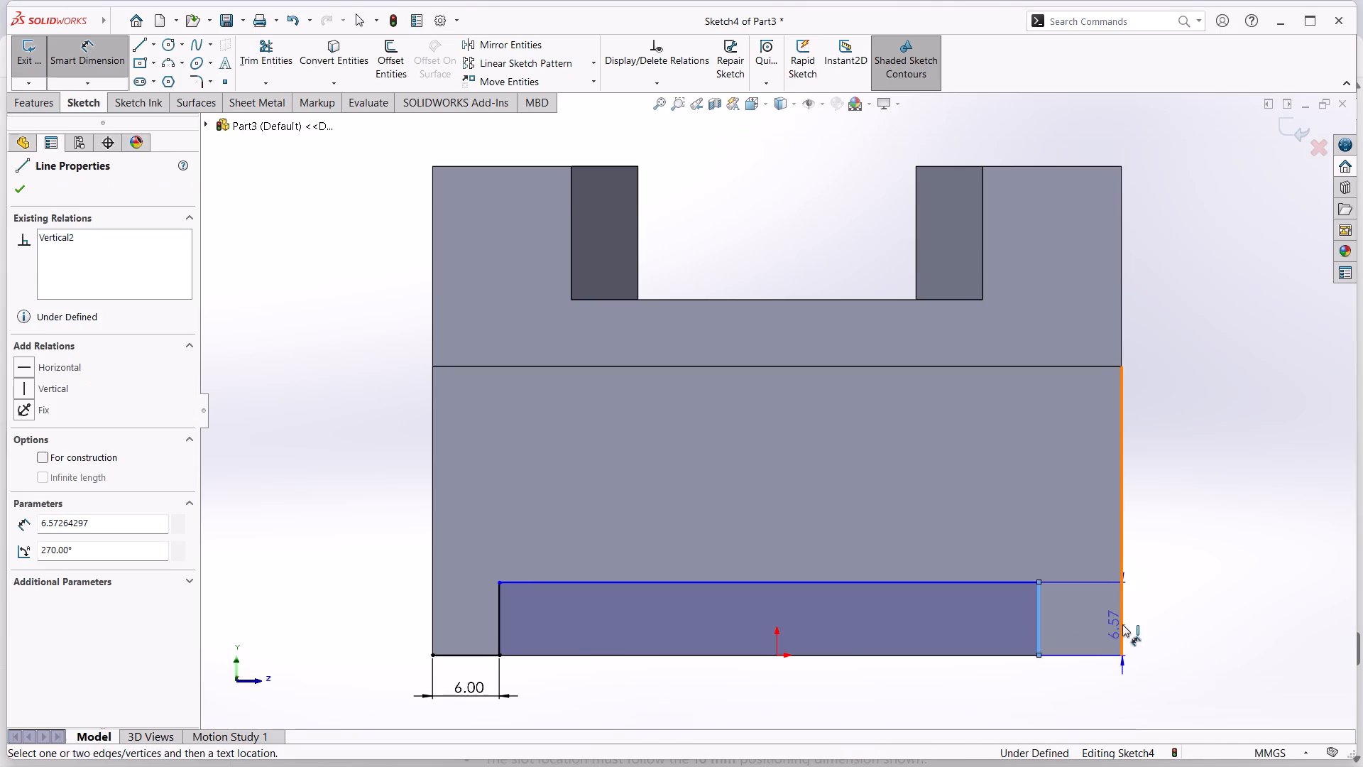
left_click(1121, 624)
left_click(1183, 693)
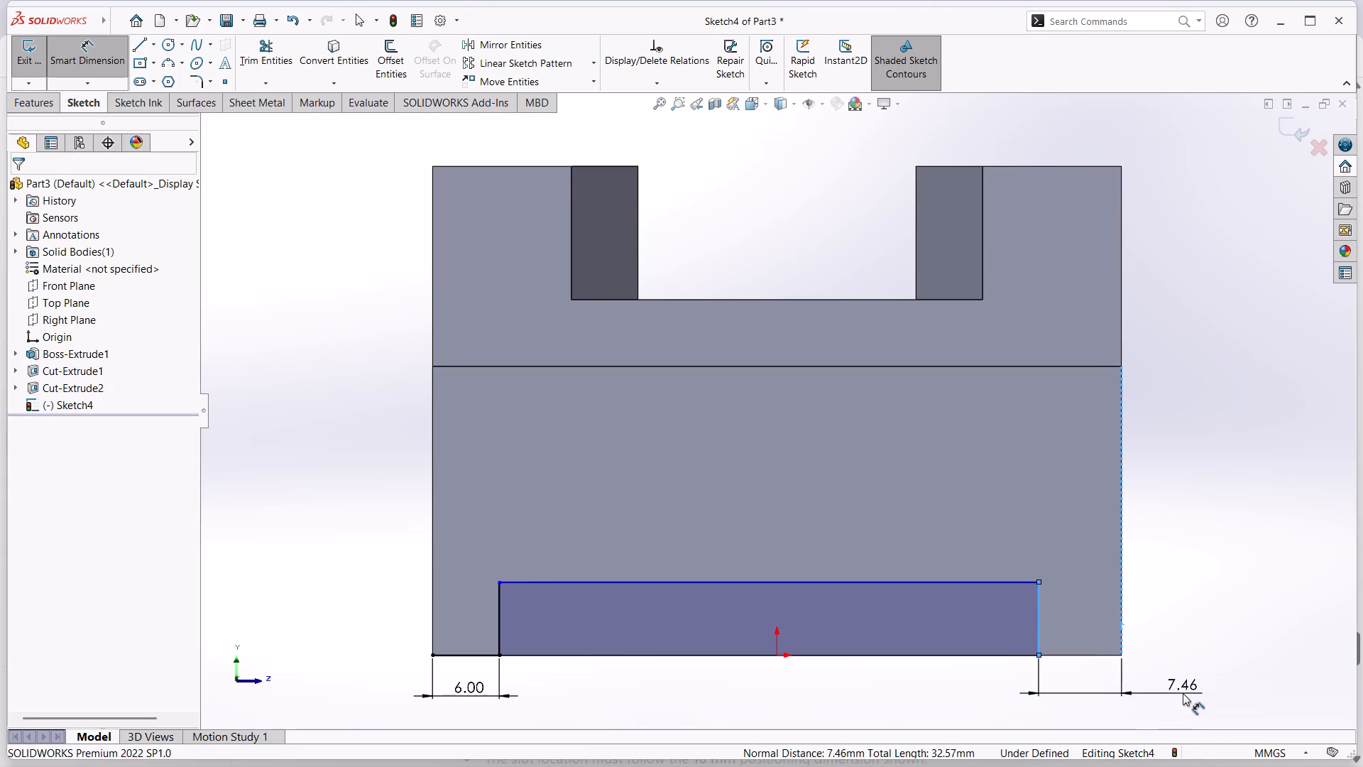
key("6")
key("Return")
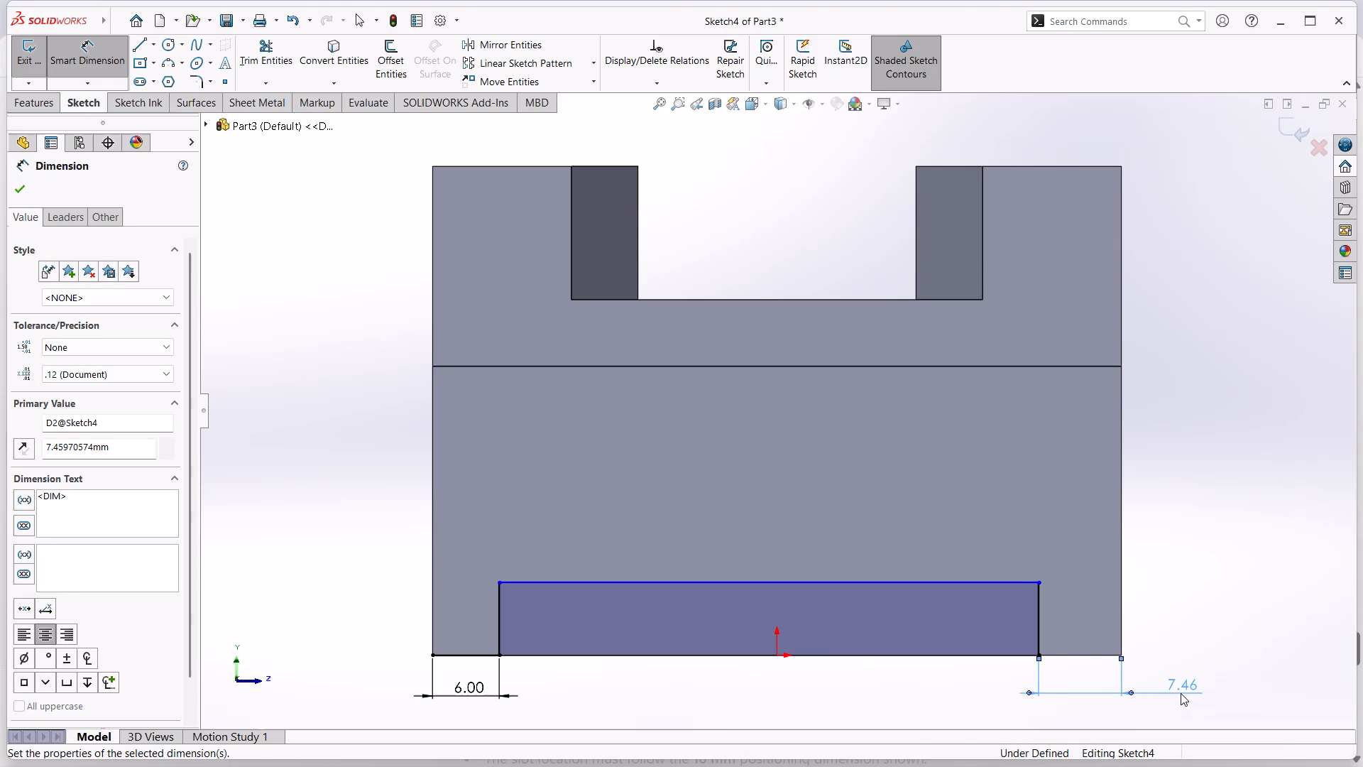
left_click(1196, 631)
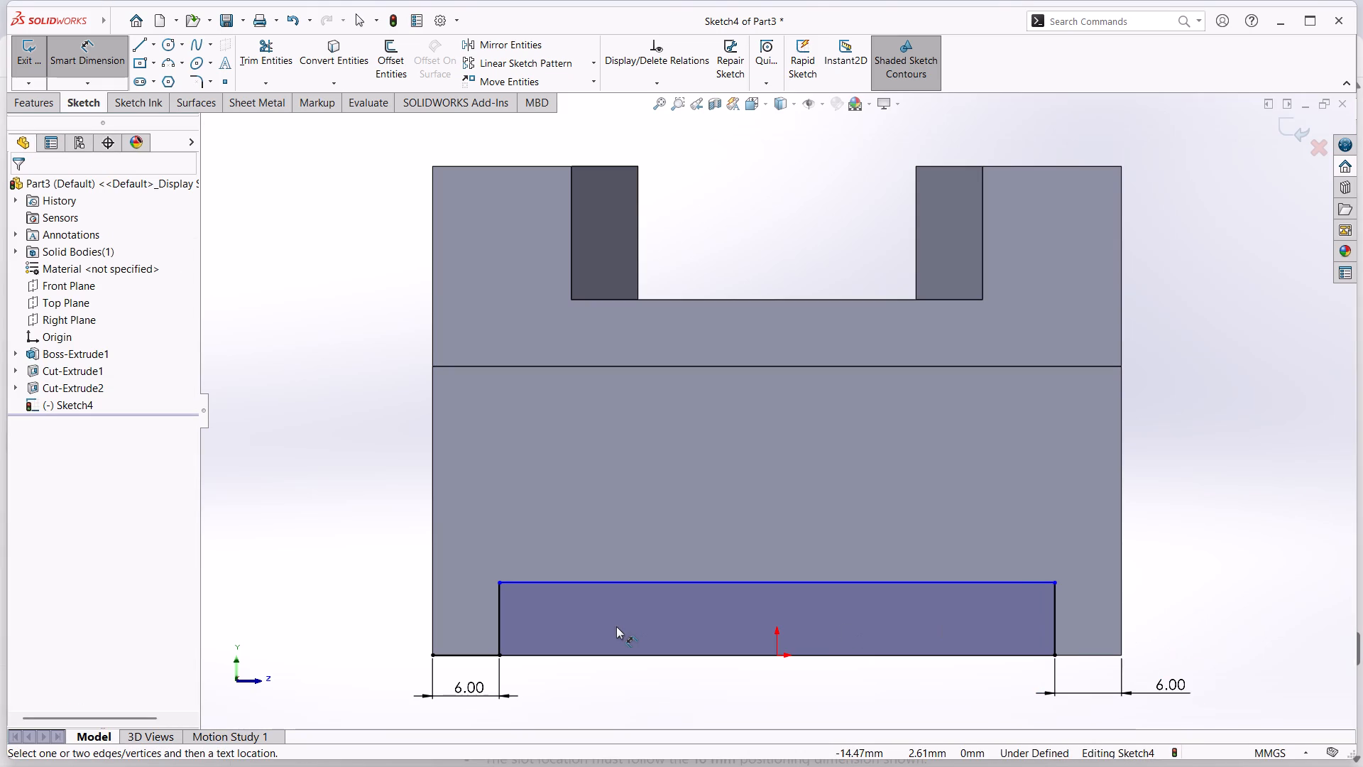
Dimension the rectangle's height above the bottom edge as 6 mm.
left_click(623, 583)
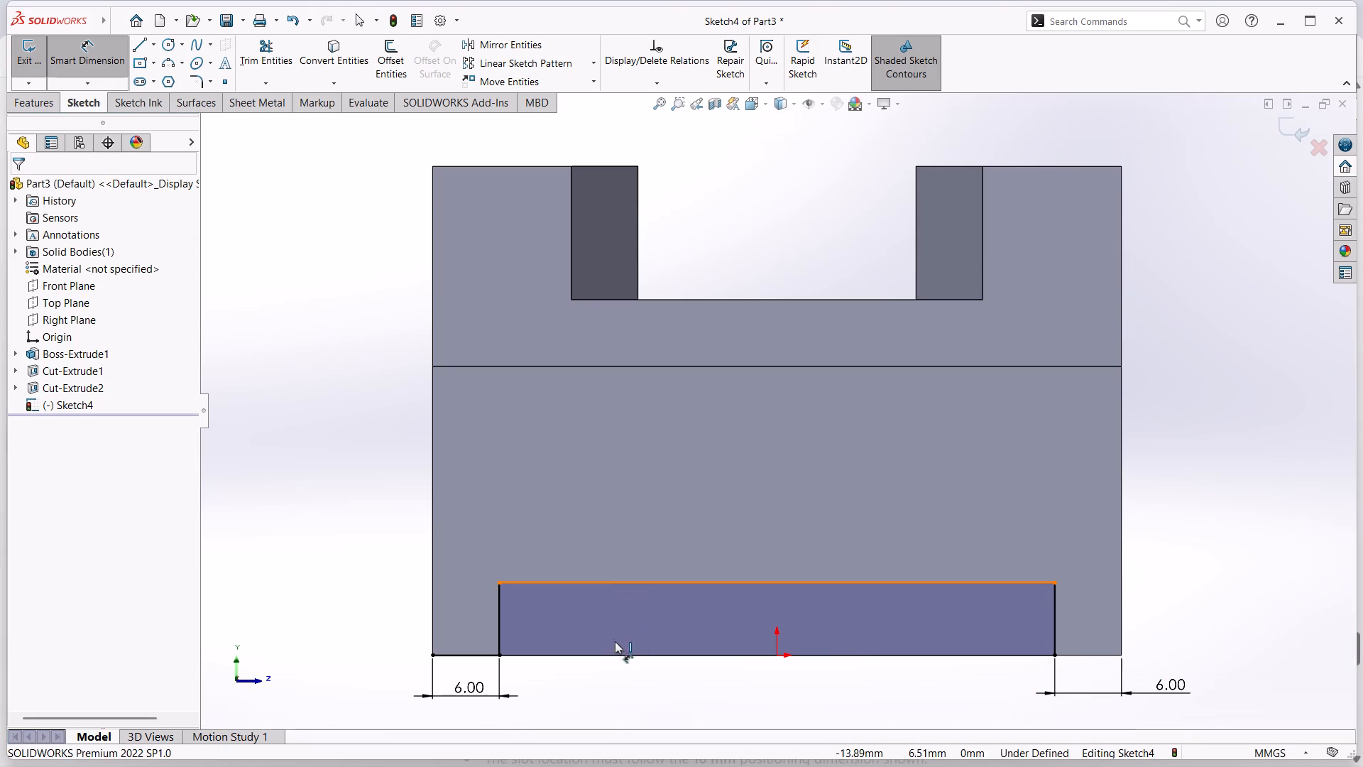
left_click(614, 657)
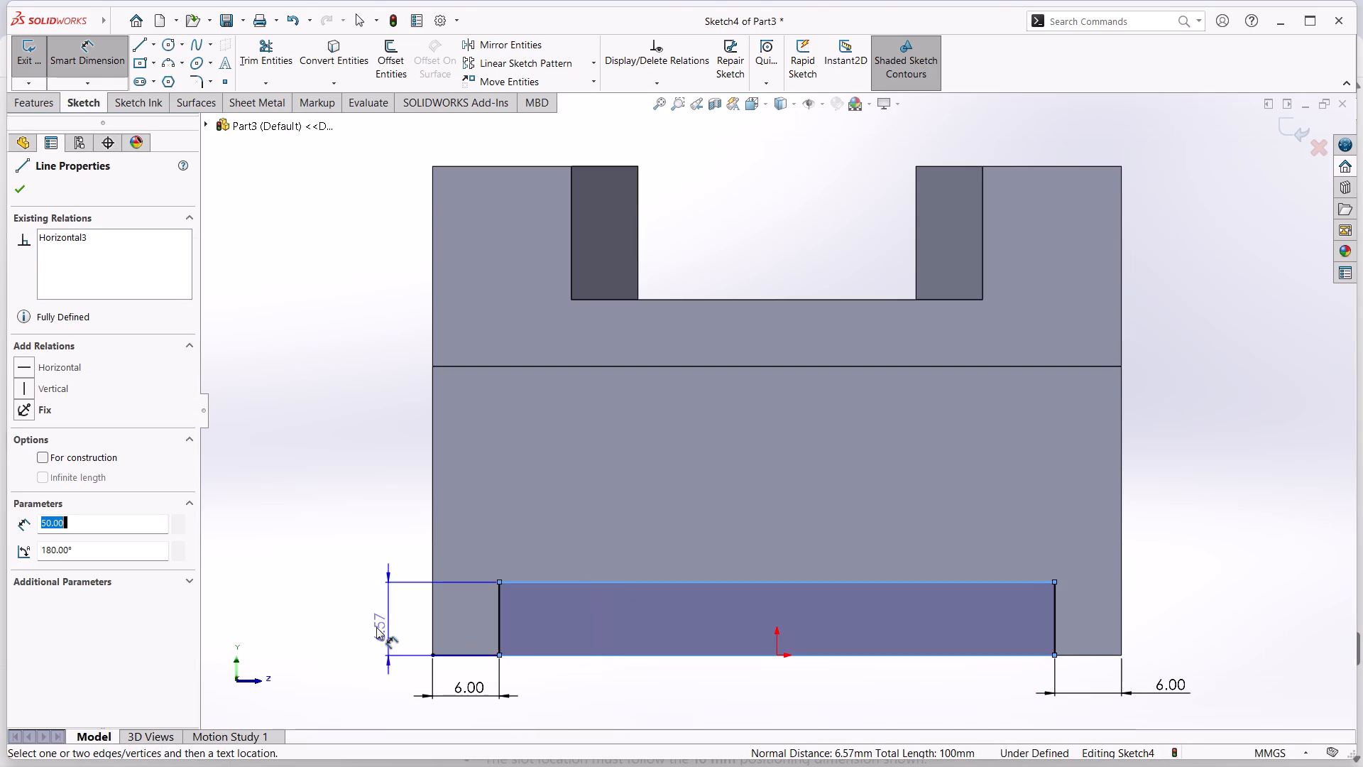
left_click(378, 617)
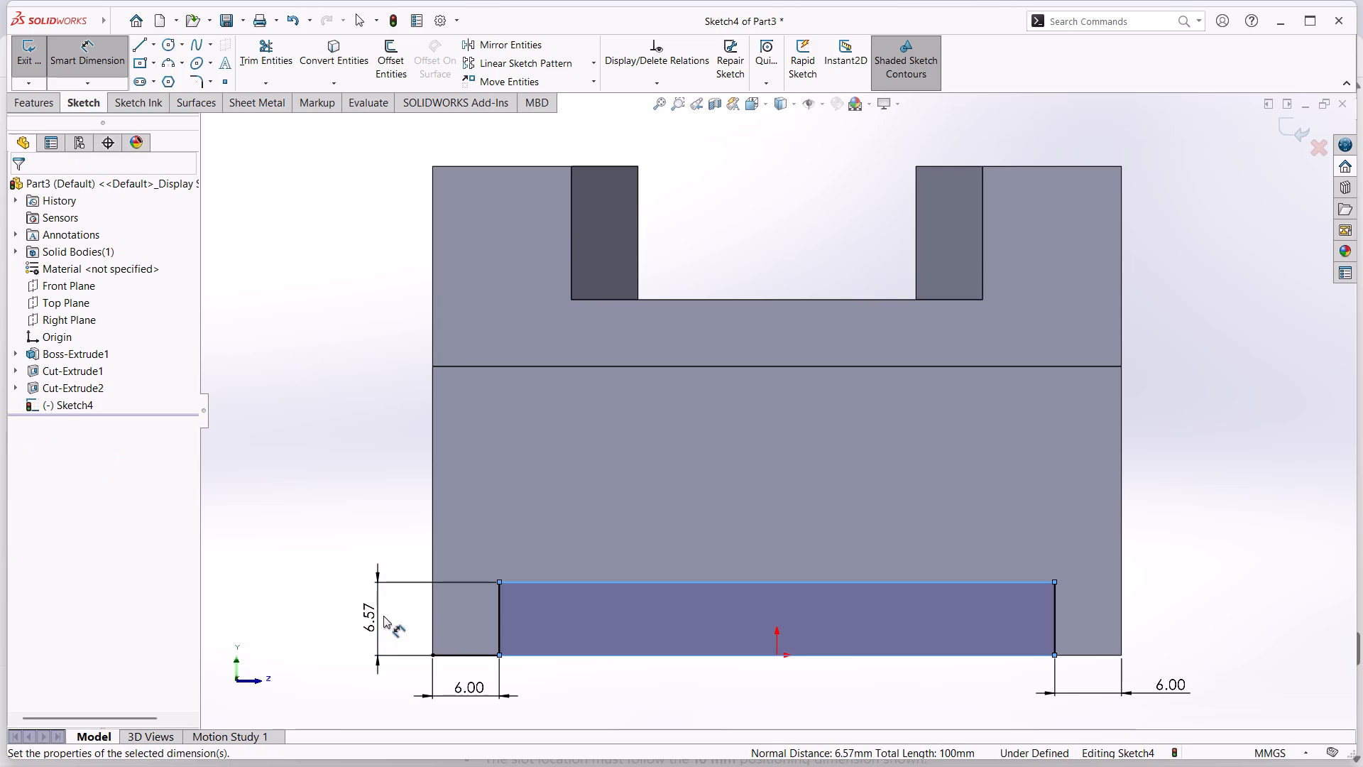
key("6")
key("Return")
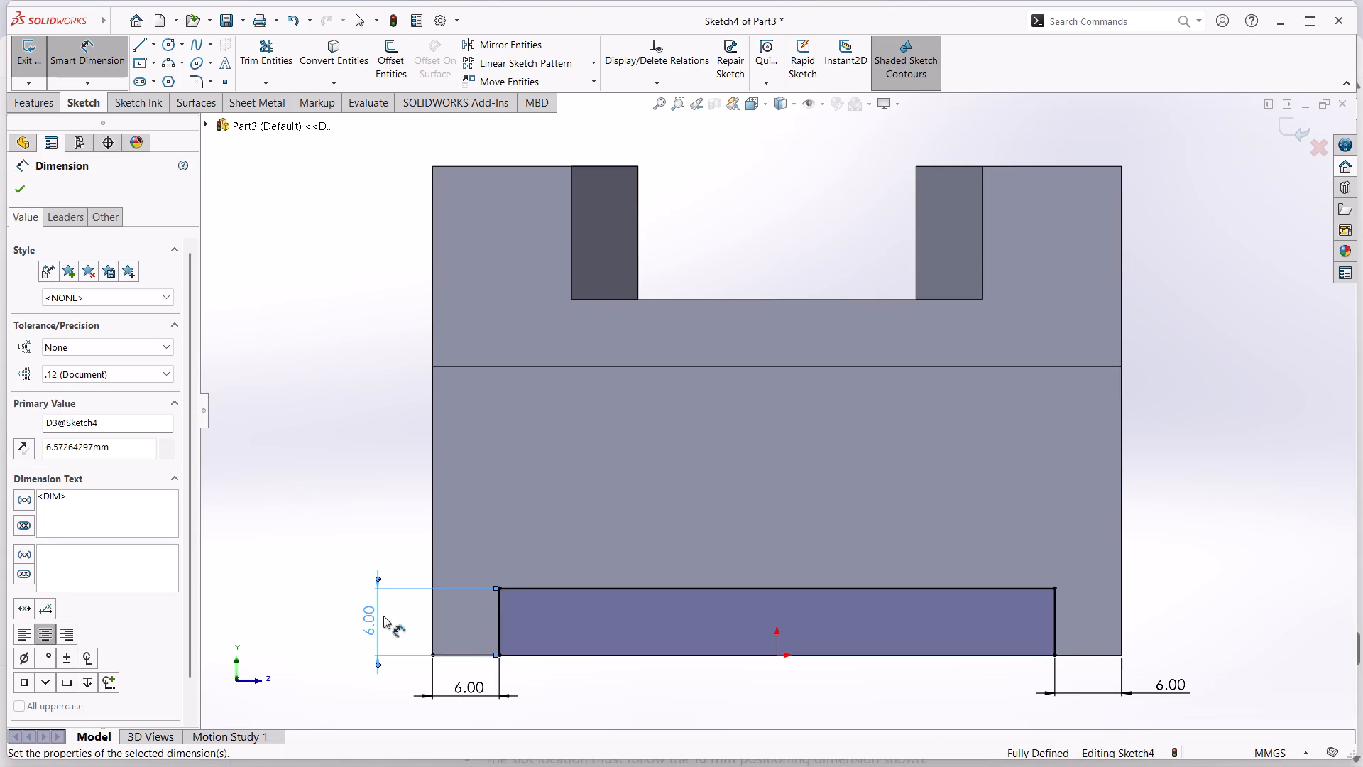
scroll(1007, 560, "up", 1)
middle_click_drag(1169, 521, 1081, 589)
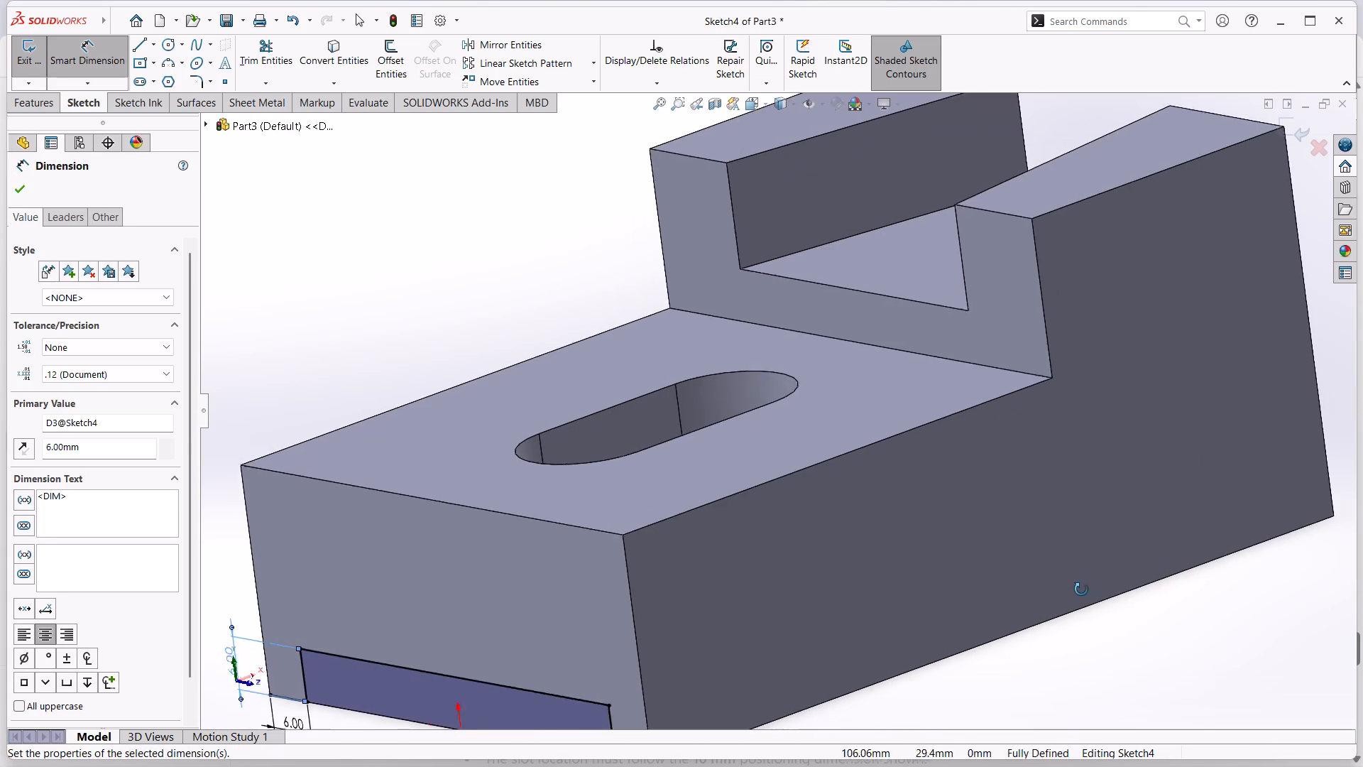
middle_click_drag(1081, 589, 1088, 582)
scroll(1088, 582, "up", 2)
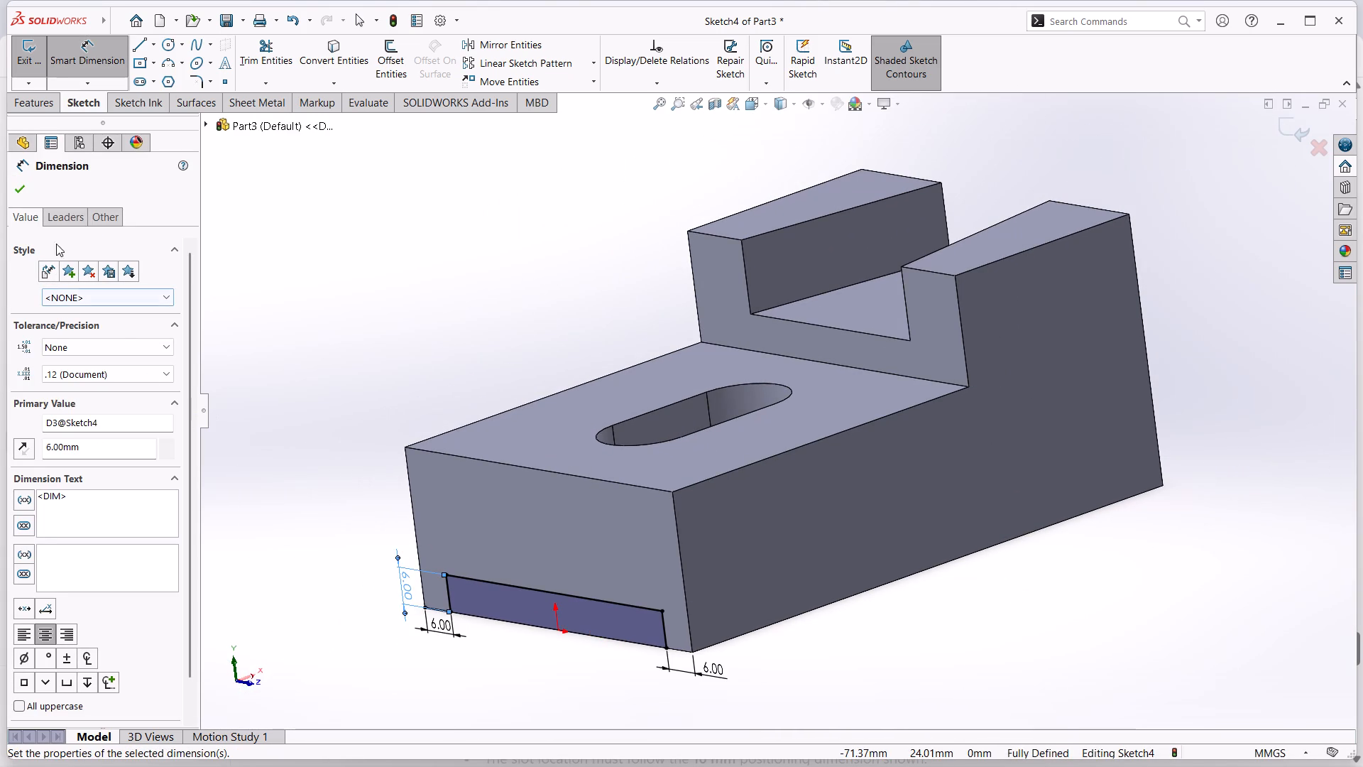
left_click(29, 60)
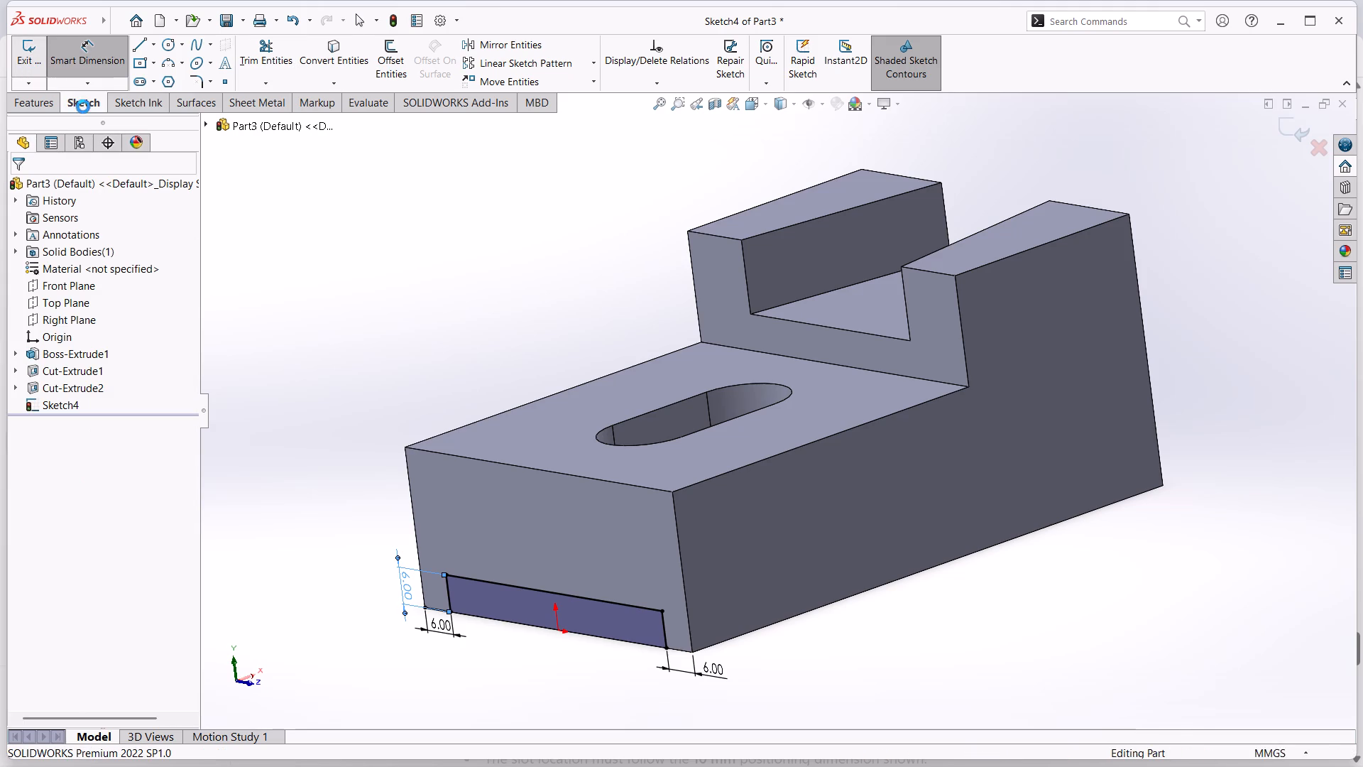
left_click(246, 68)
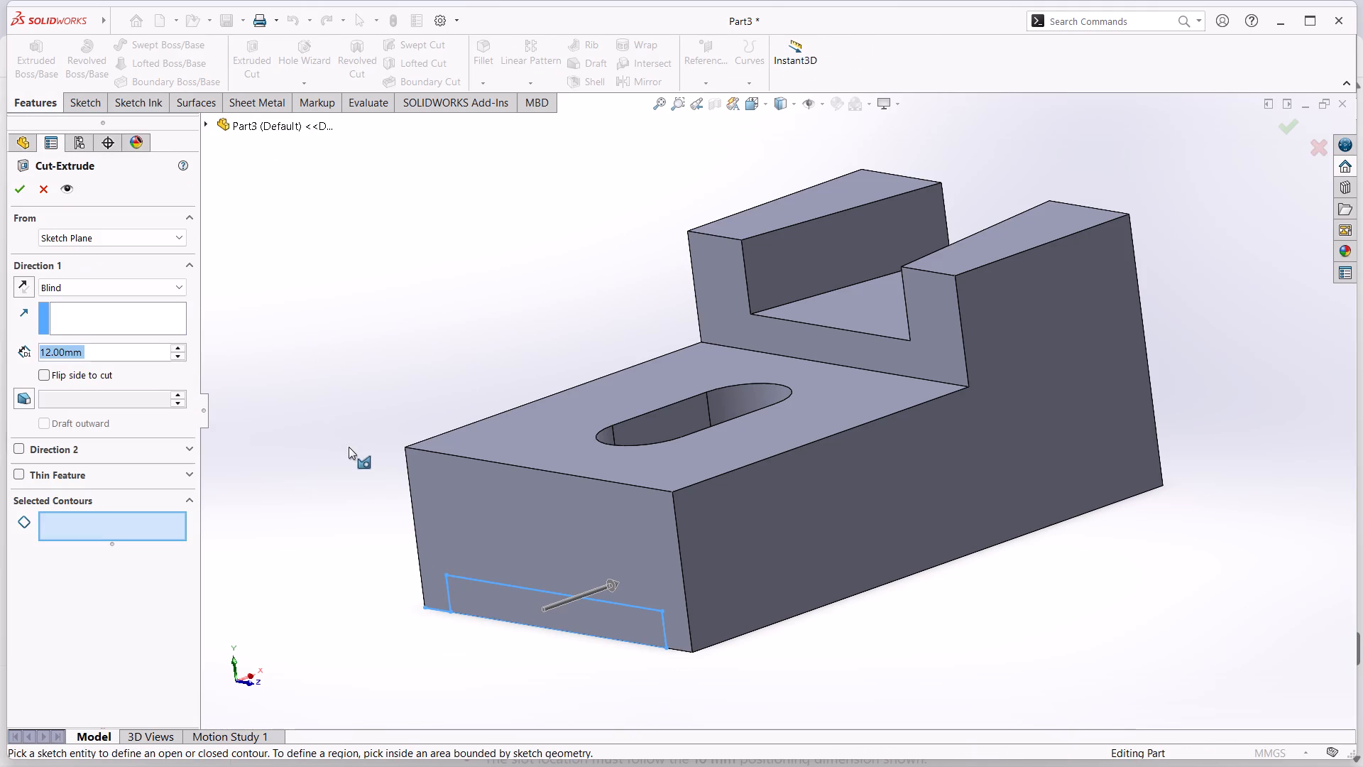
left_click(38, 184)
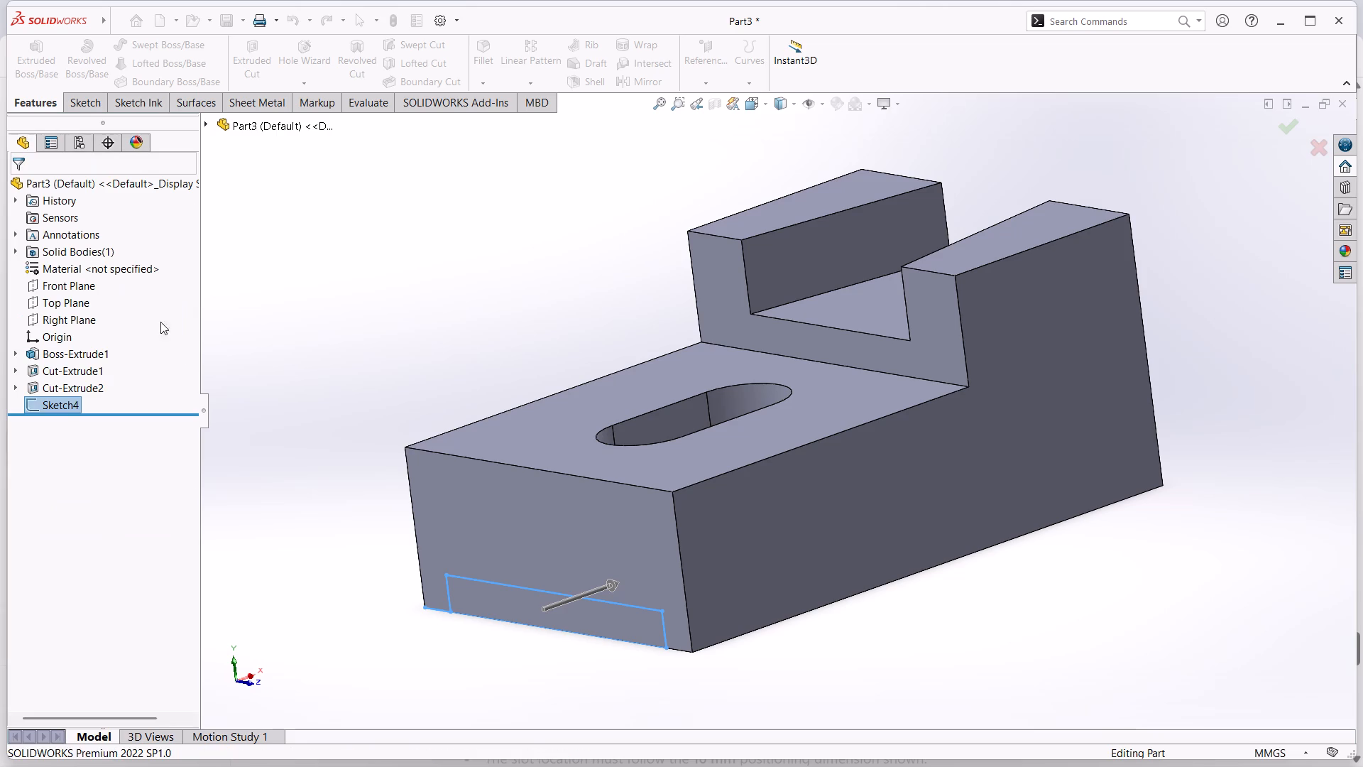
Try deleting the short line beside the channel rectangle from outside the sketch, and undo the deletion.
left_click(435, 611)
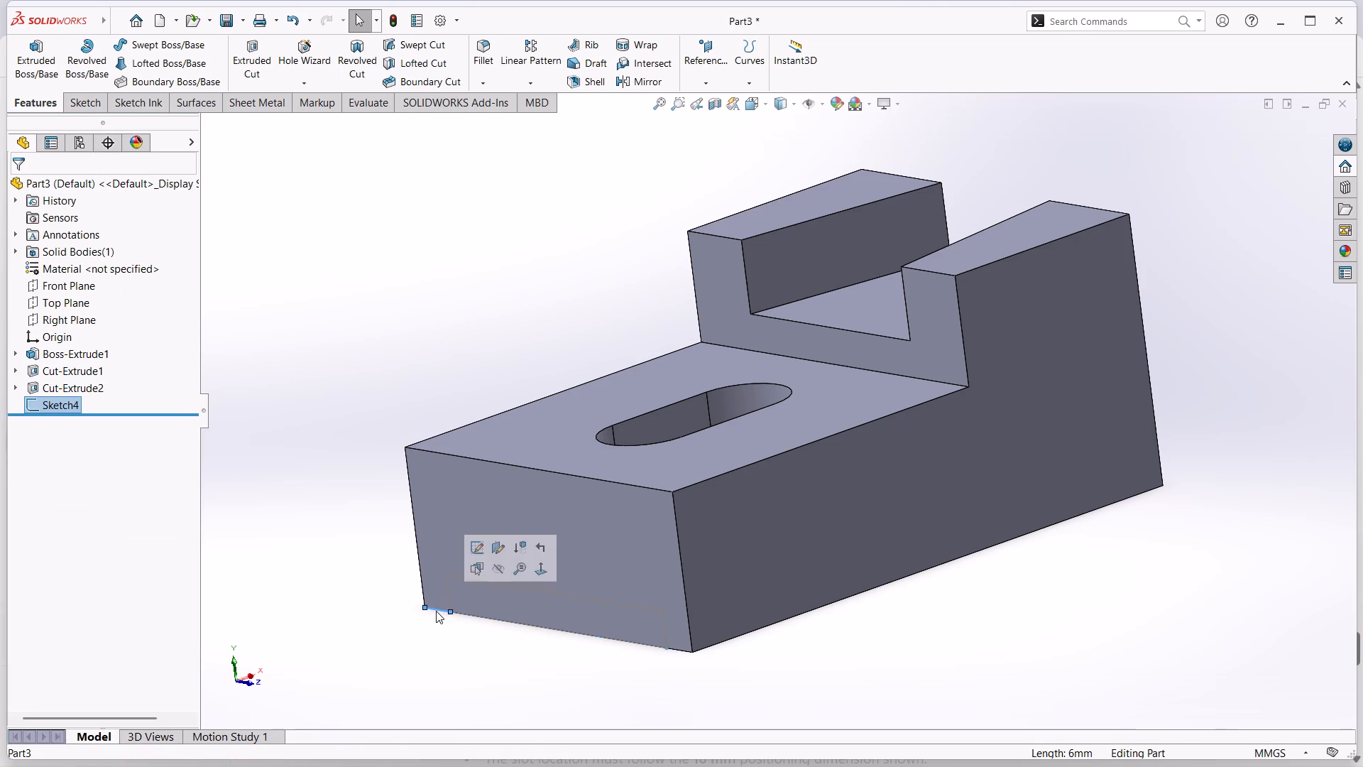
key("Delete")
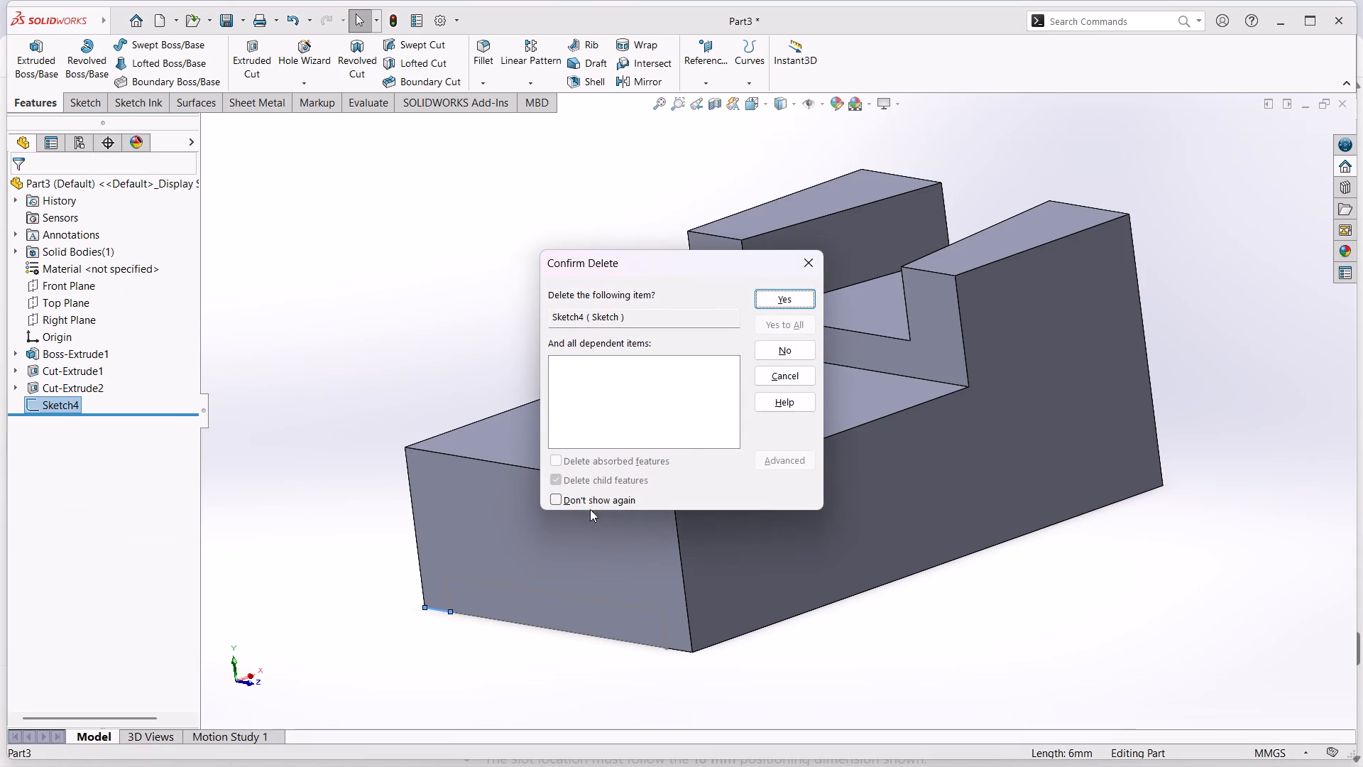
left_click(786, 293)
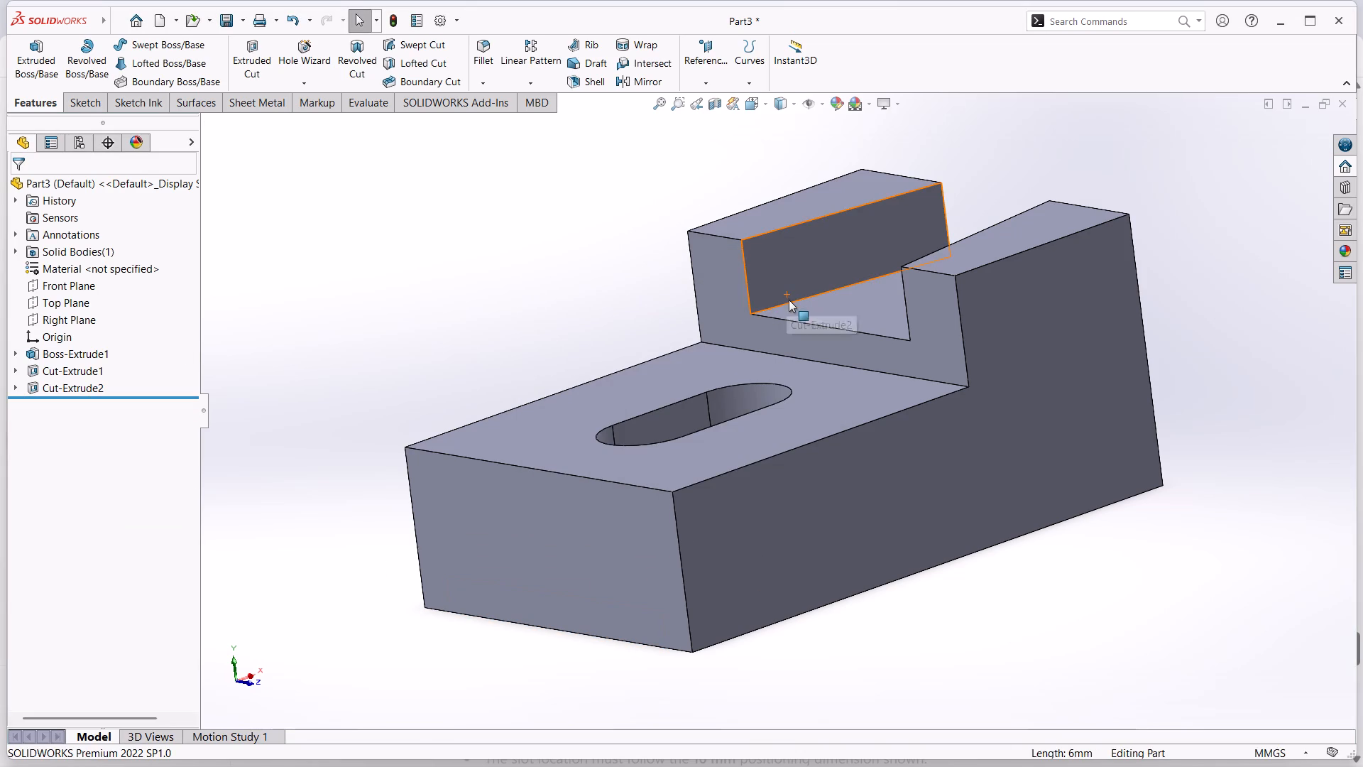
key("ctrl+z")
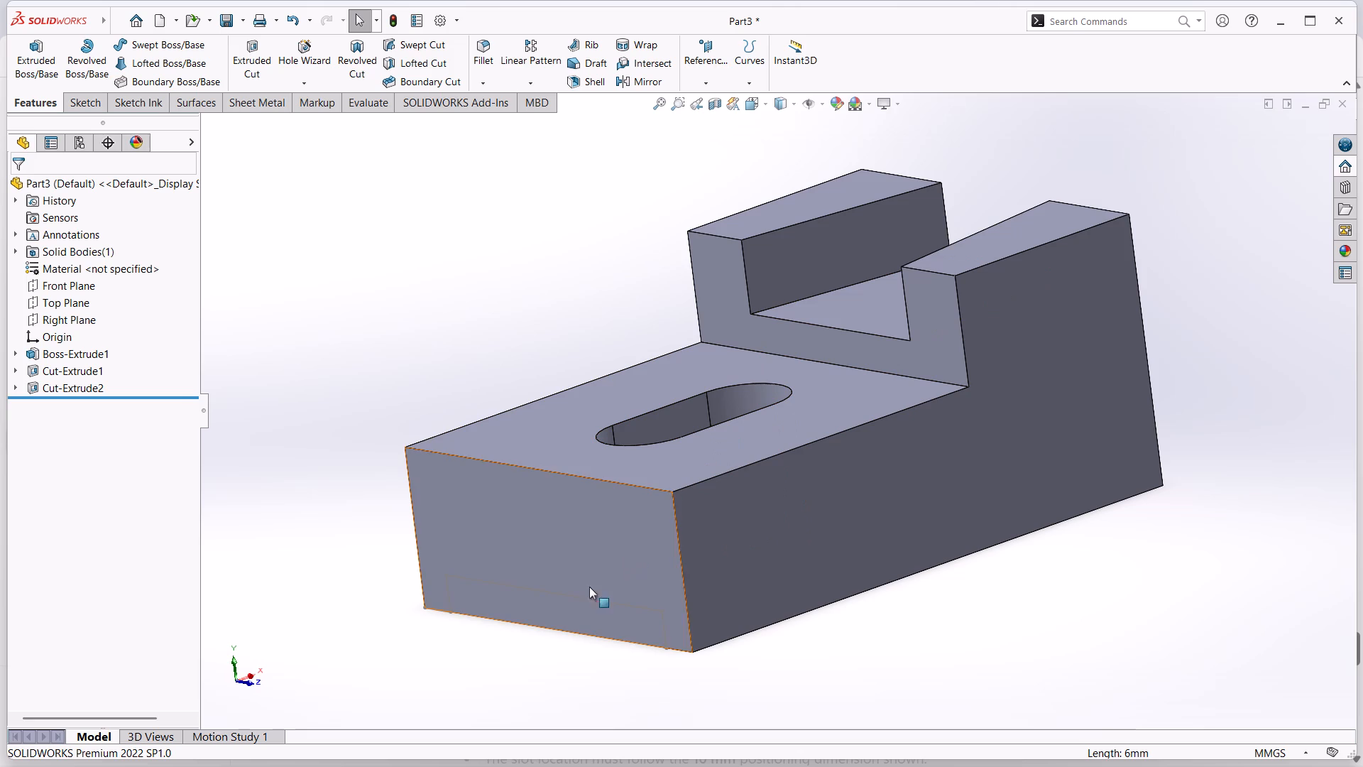
Reopen the channel sketch and trim away the short line between the face's bottom corner and the rectangle.
right_click(58, 403)
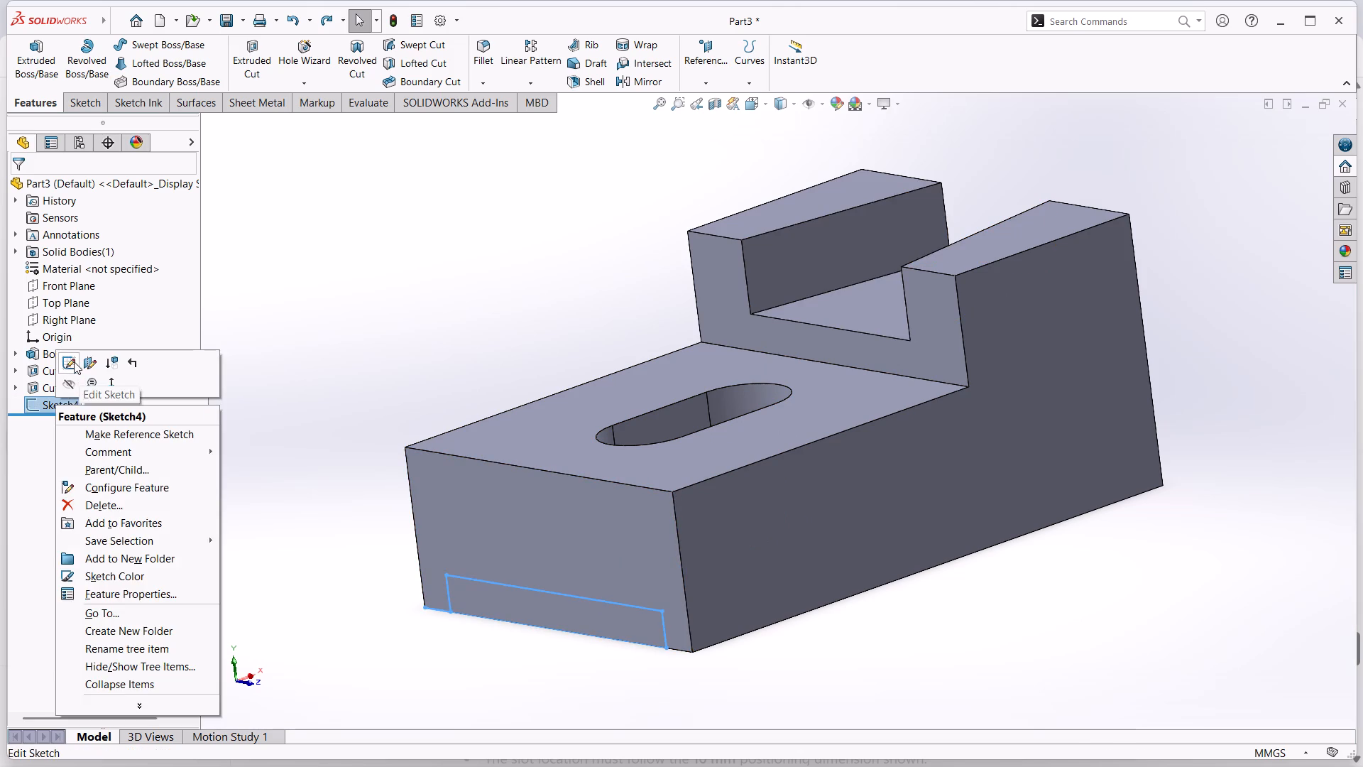
left_click(74, 361)
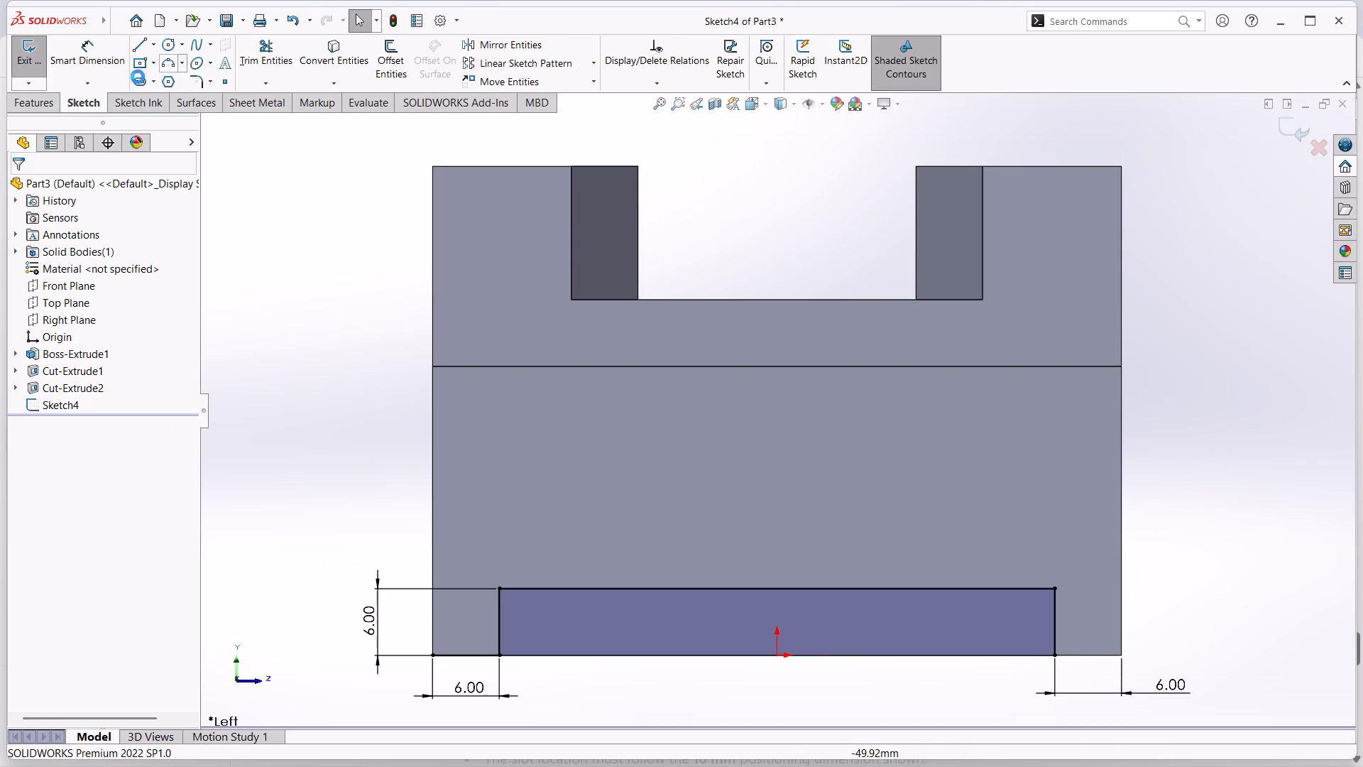
left_click(271, 60)
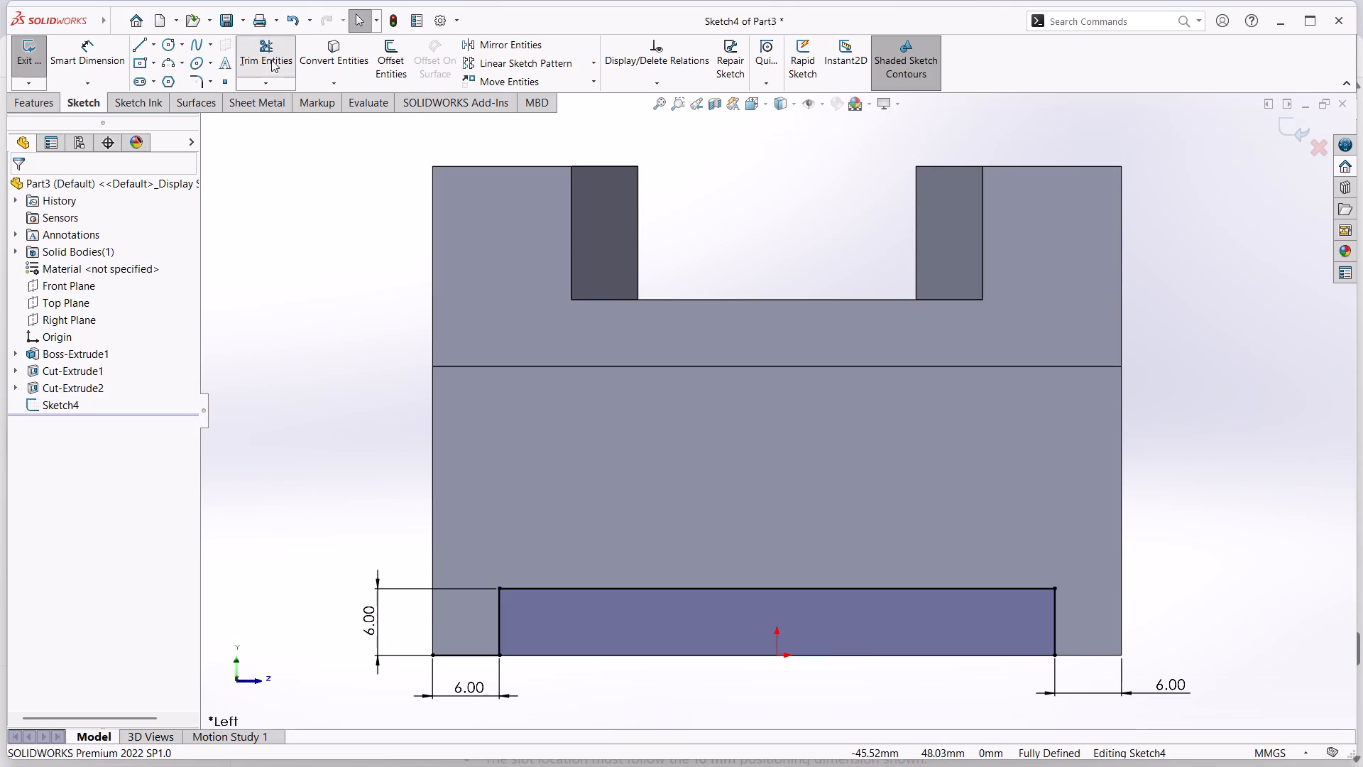
left_click(473, 657)
left_click(571, 693)
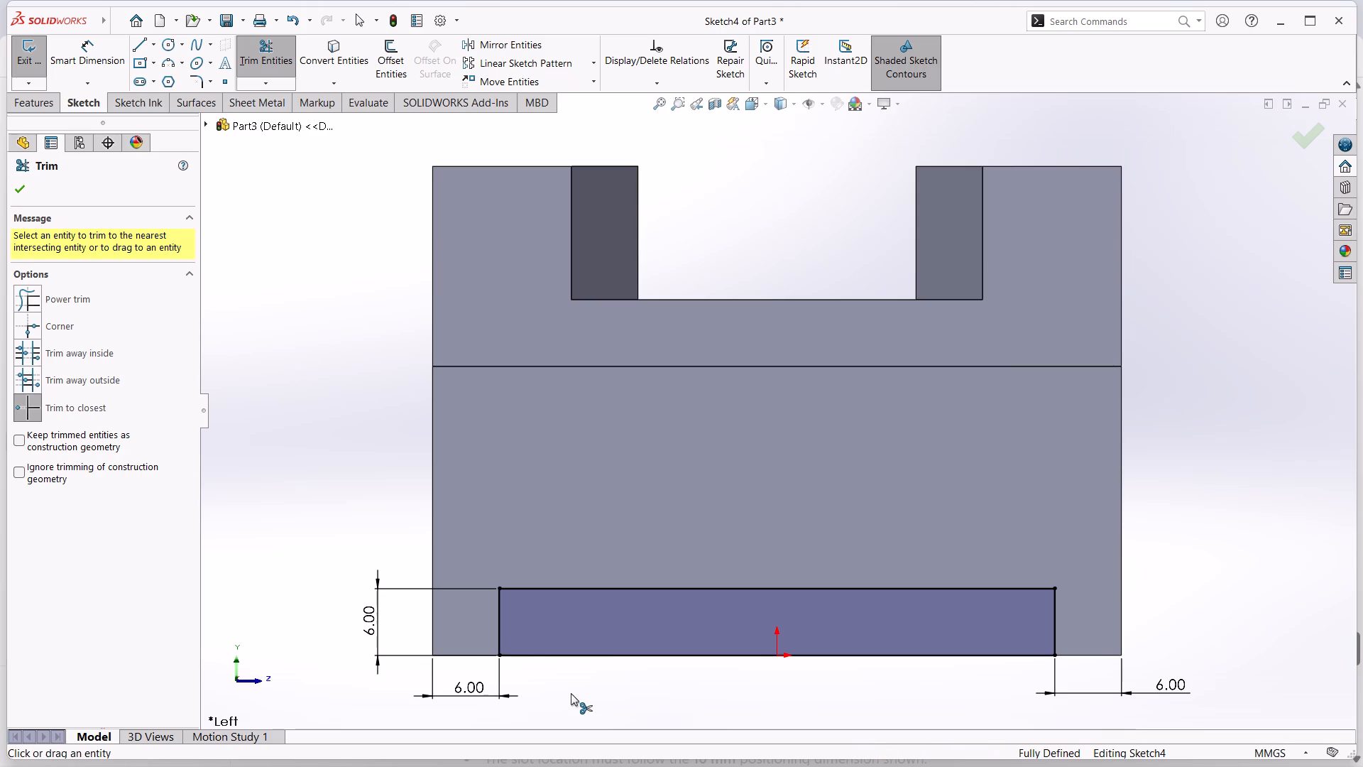
left_click(19, 190)
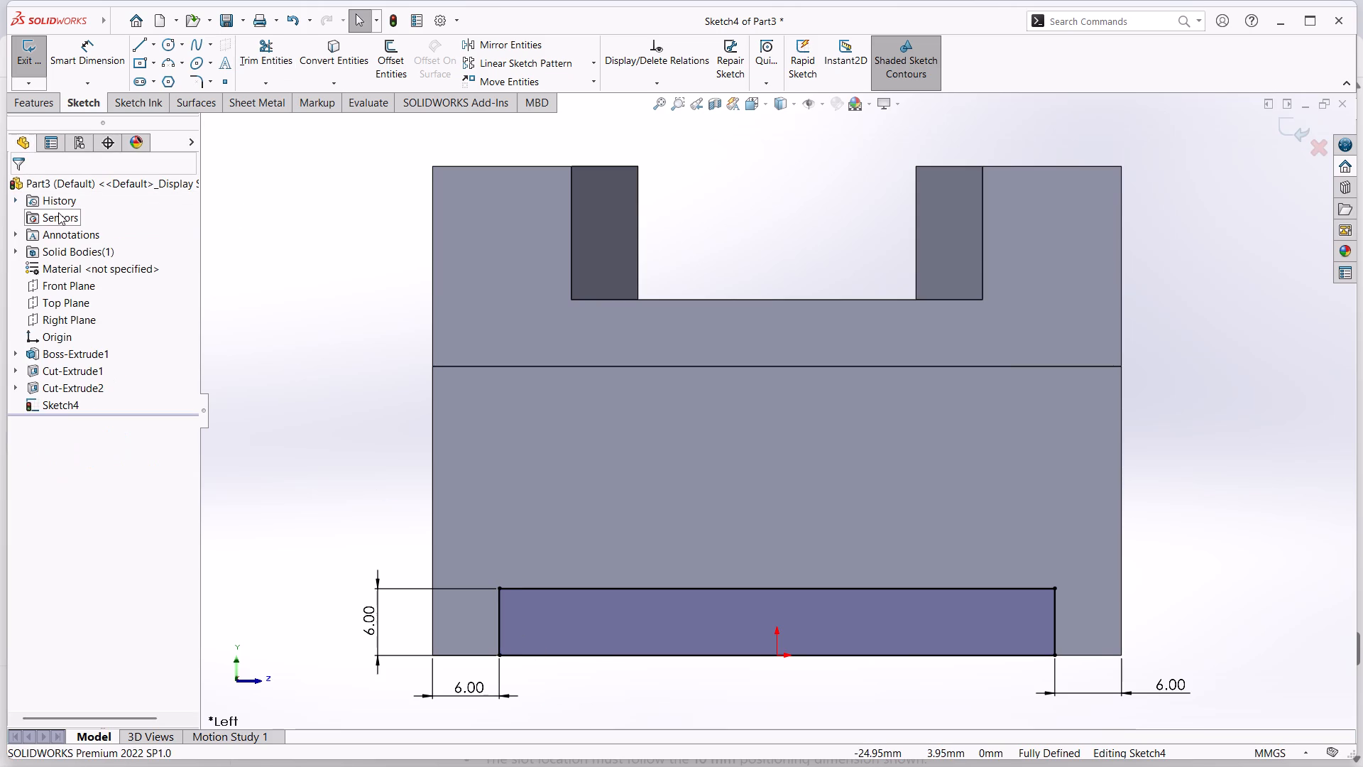
left_click(28, 49)
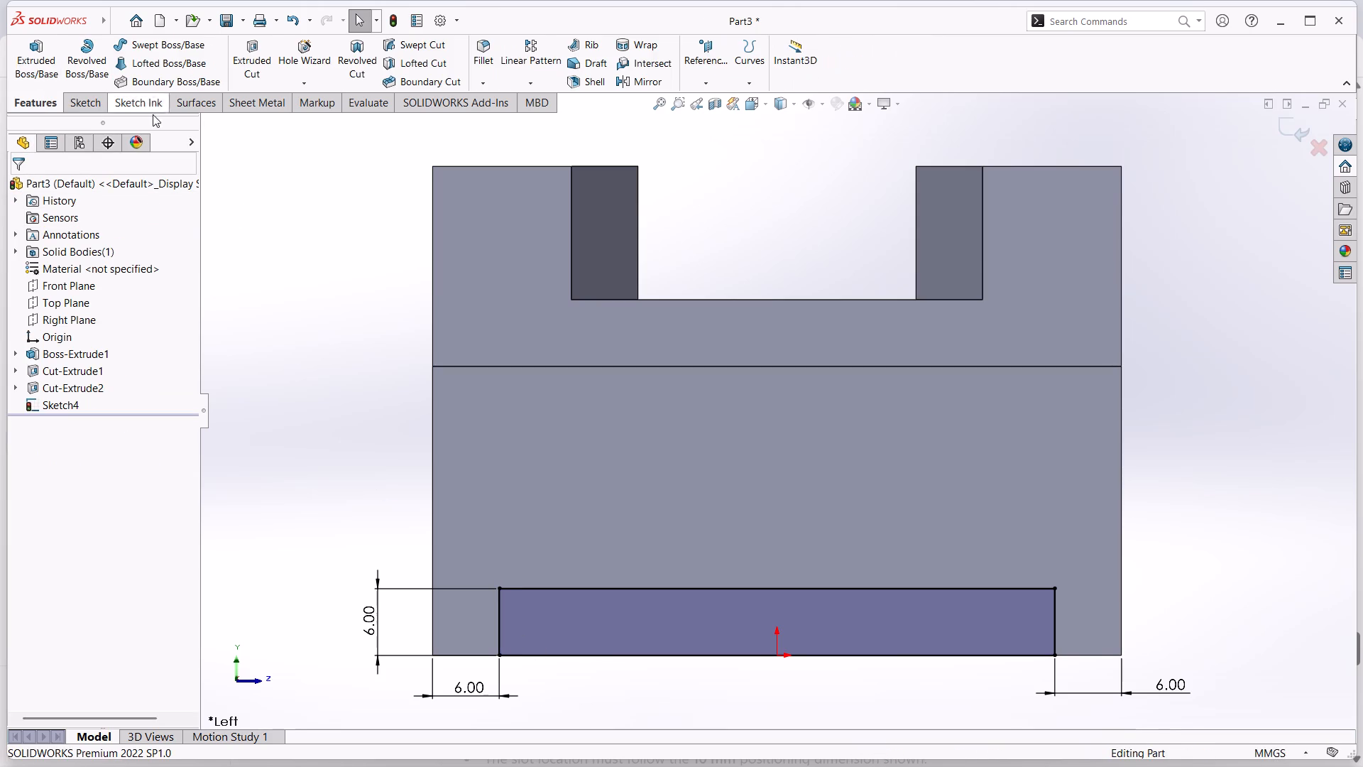
Cut-extrude the channel rectangle with the Through All end condition along the whole length of the block.
left_click(256, 61)
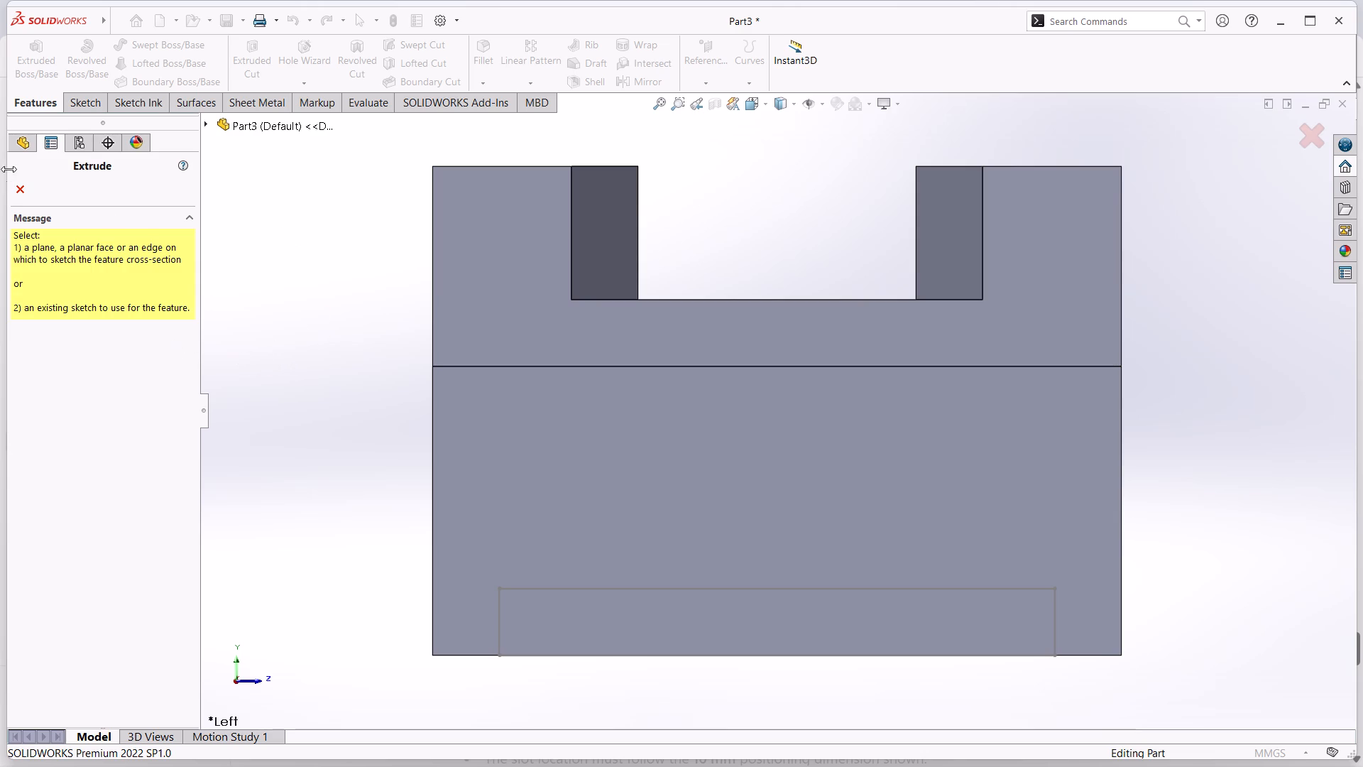
left_click(604, 591)
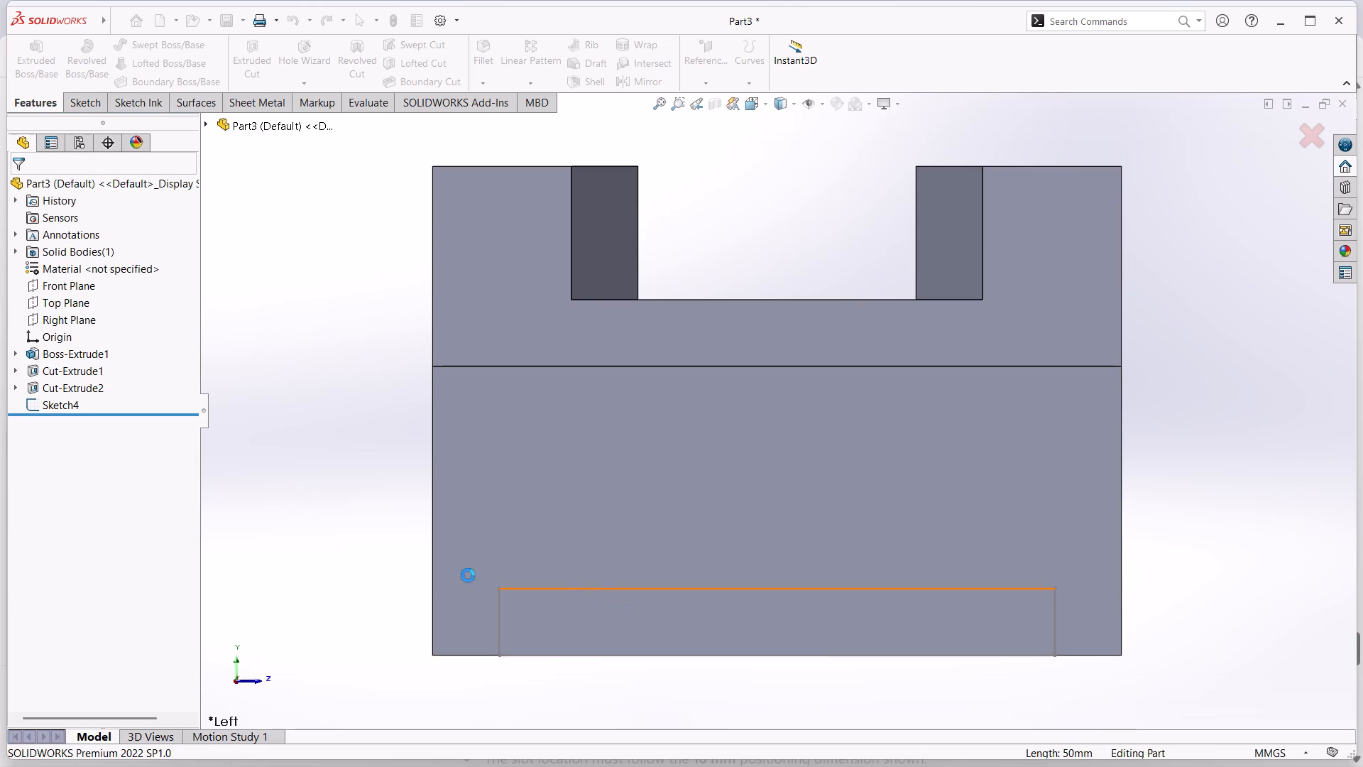
scroll(1173, 521, "up", 2)
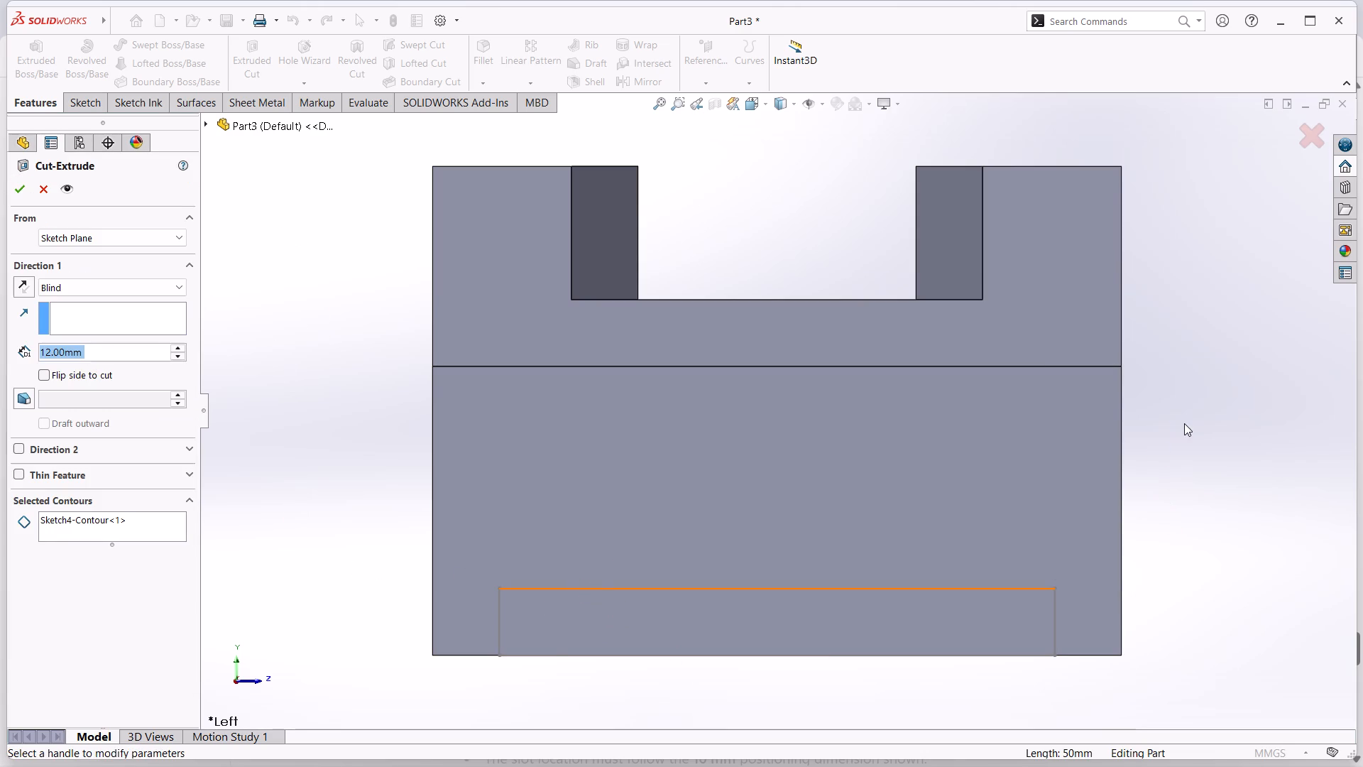
middle_click_drag(1184, 423, 1062, 521)
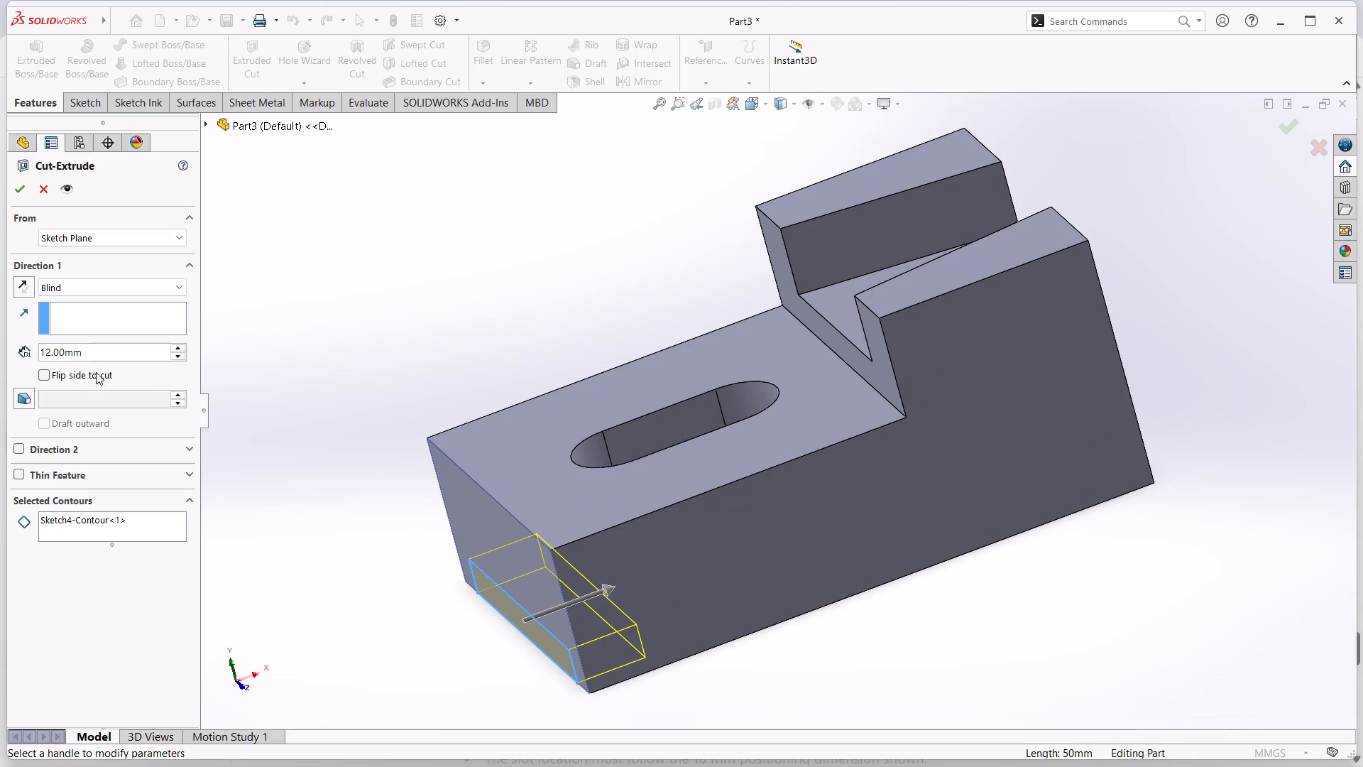
left_click(103, 286)
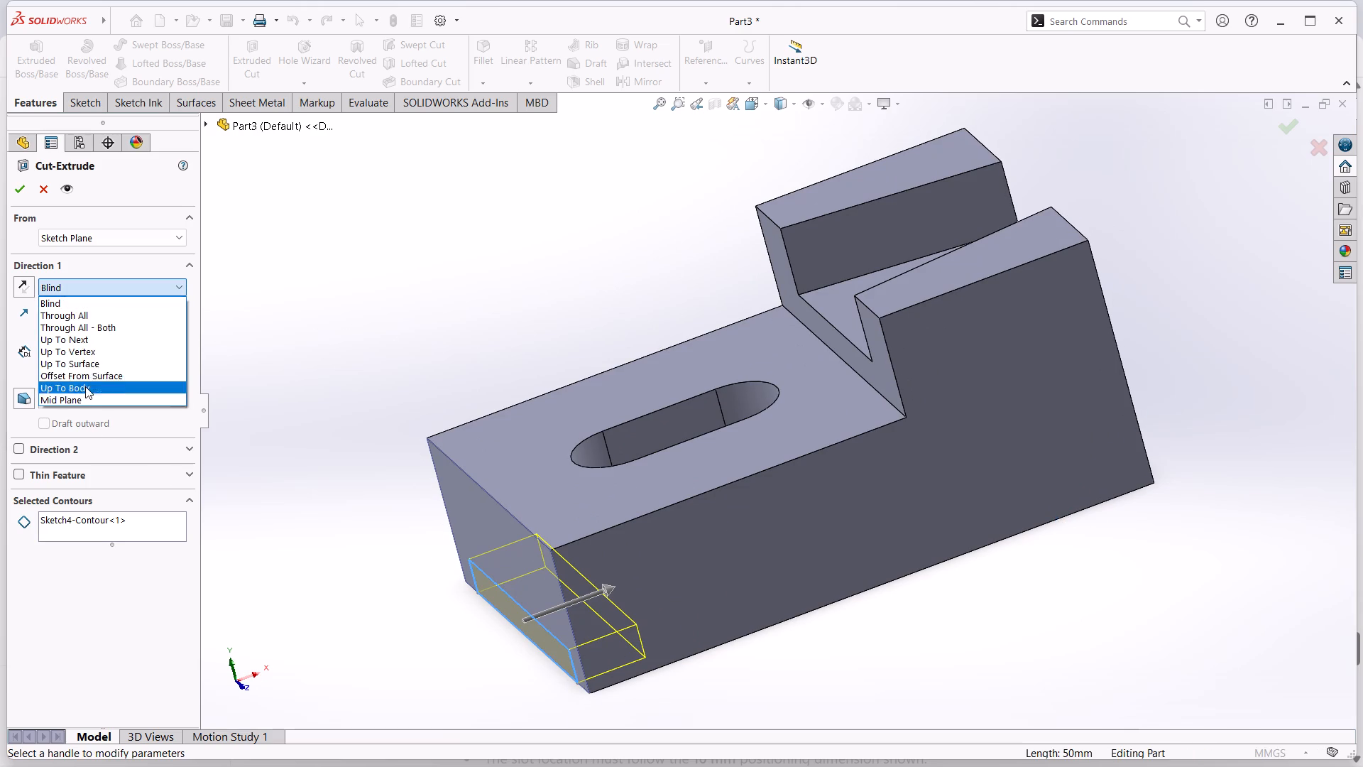
left_click(108, 317)
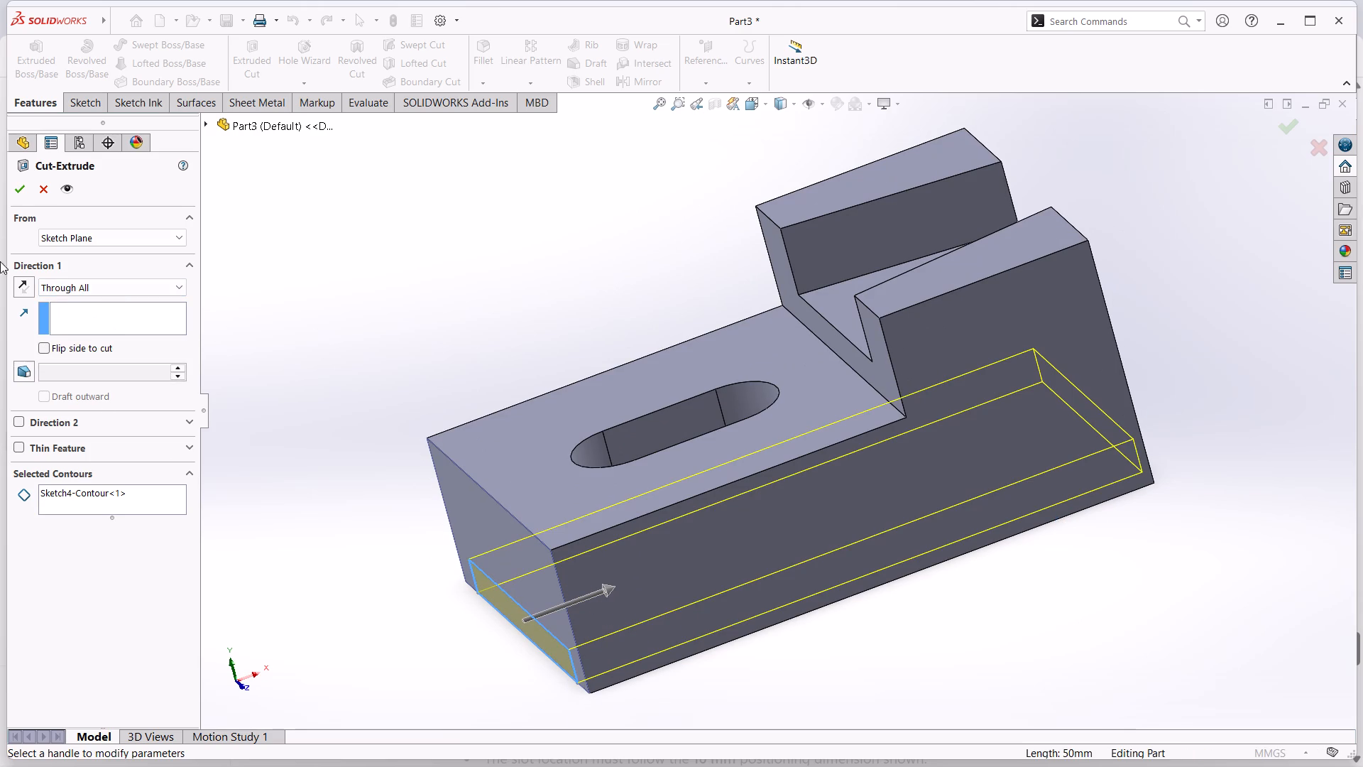
left_click(28, 186)
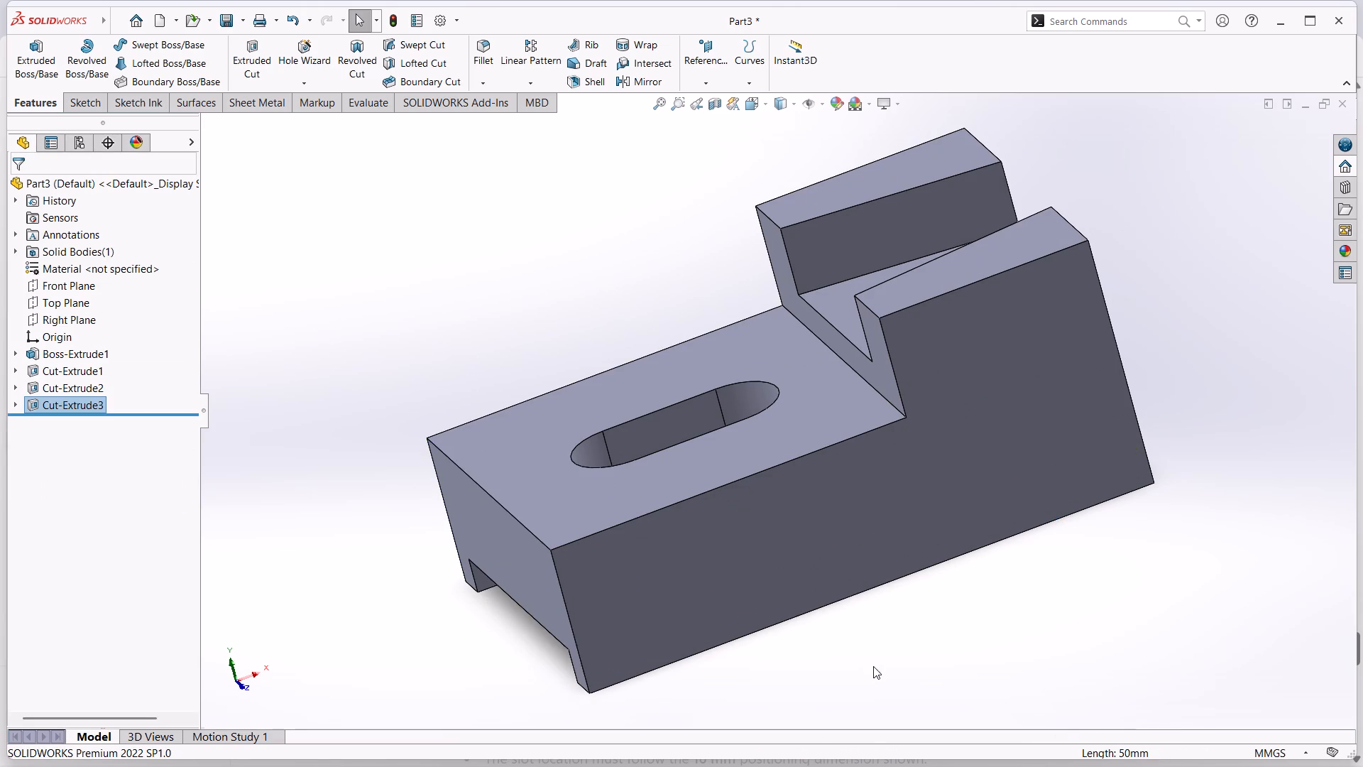
Save the finished block as a SOLIDWORKS part named Part3.
middle_click_drag(880, 640, 936, 610)
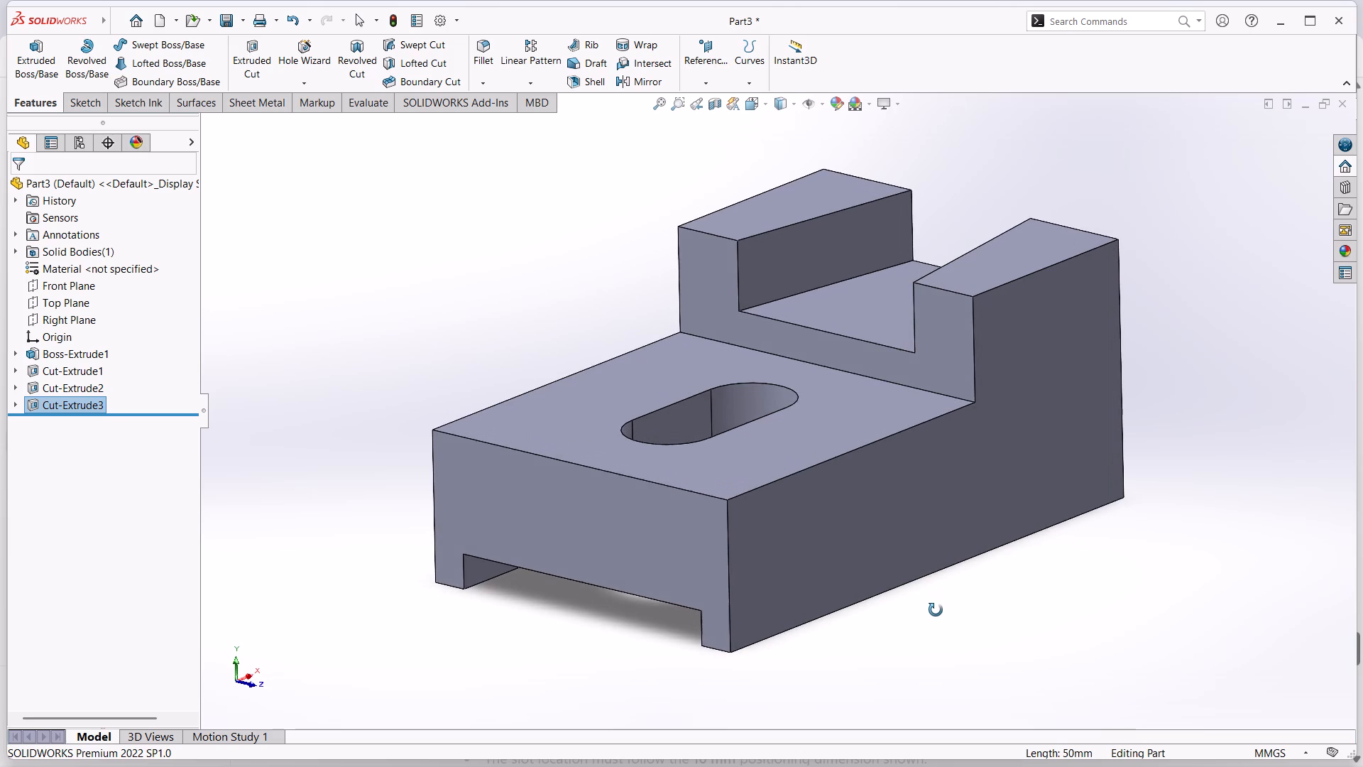
middle_click_drag(936, 610, 936, 612)
middle_click(936, 612)
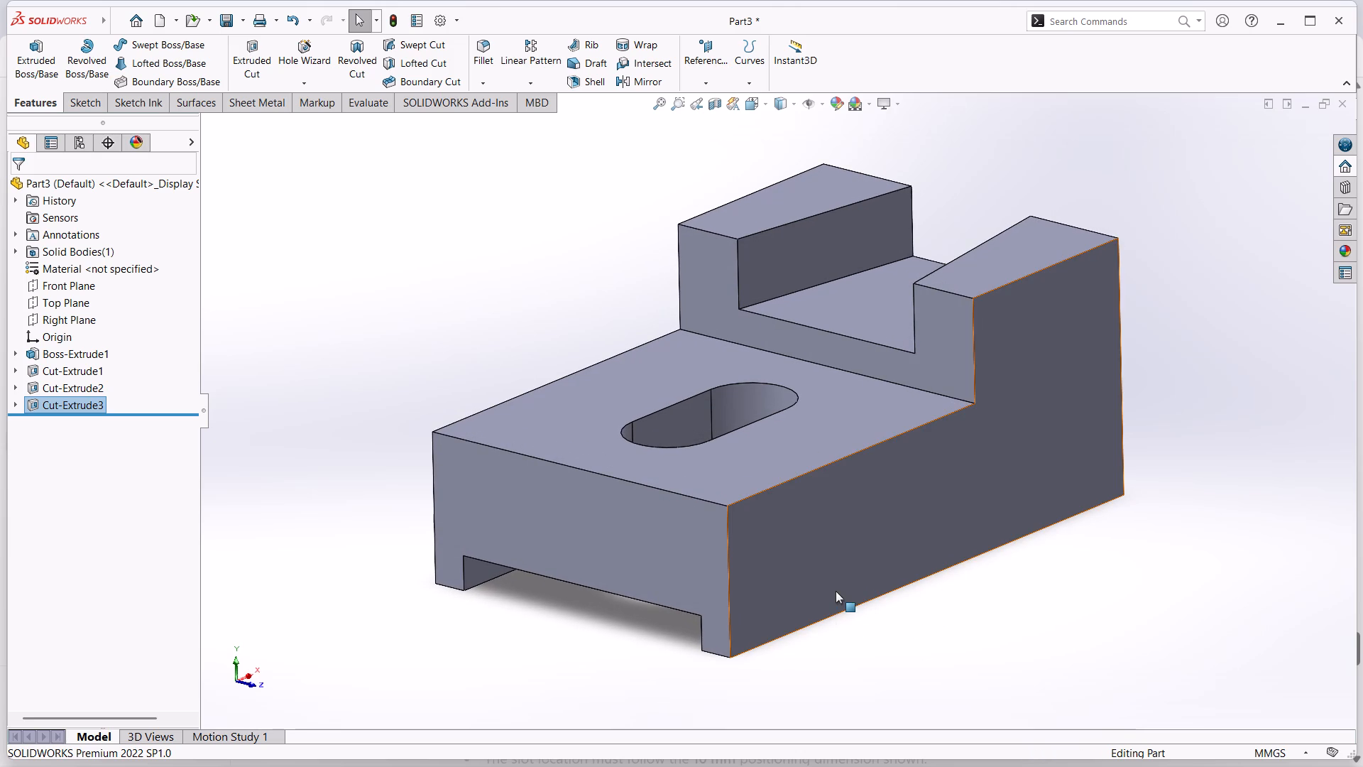
key("ctrl+s")
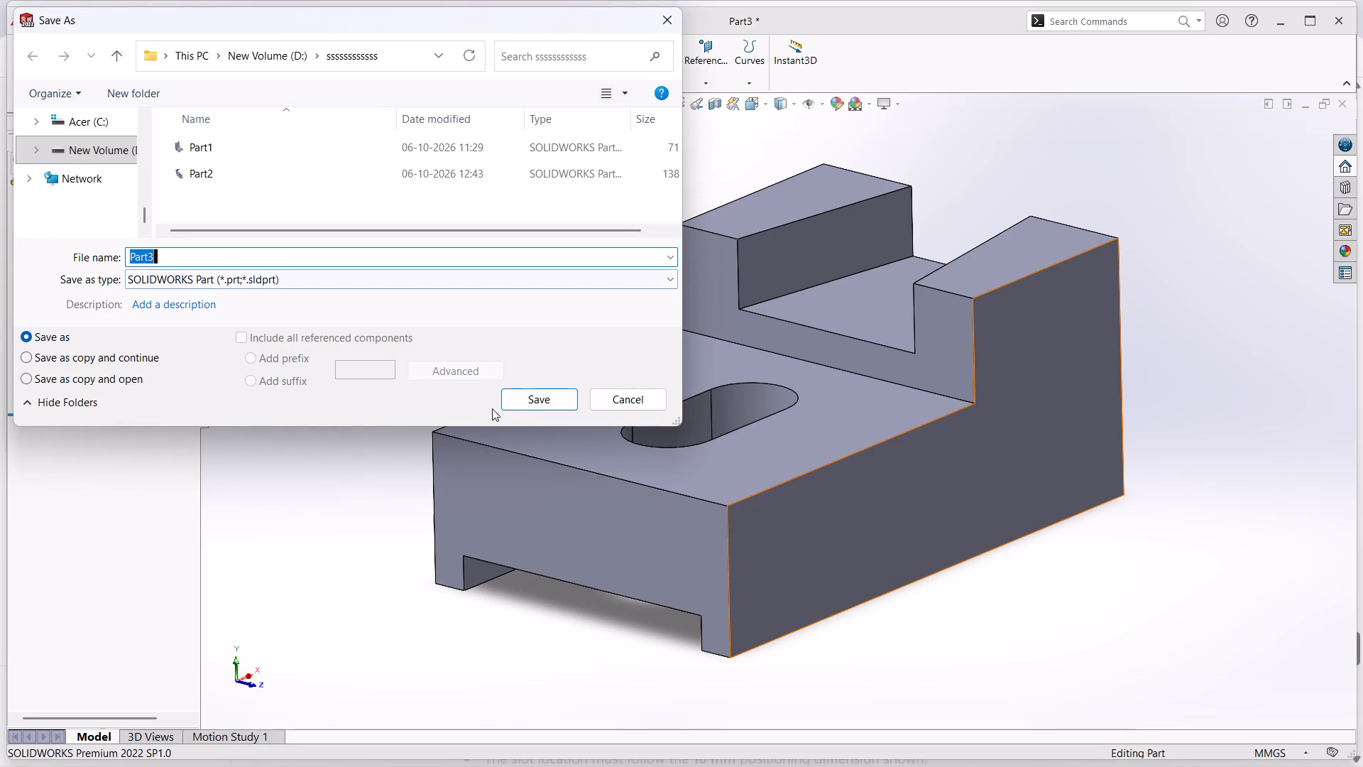
left_click(542, 402)
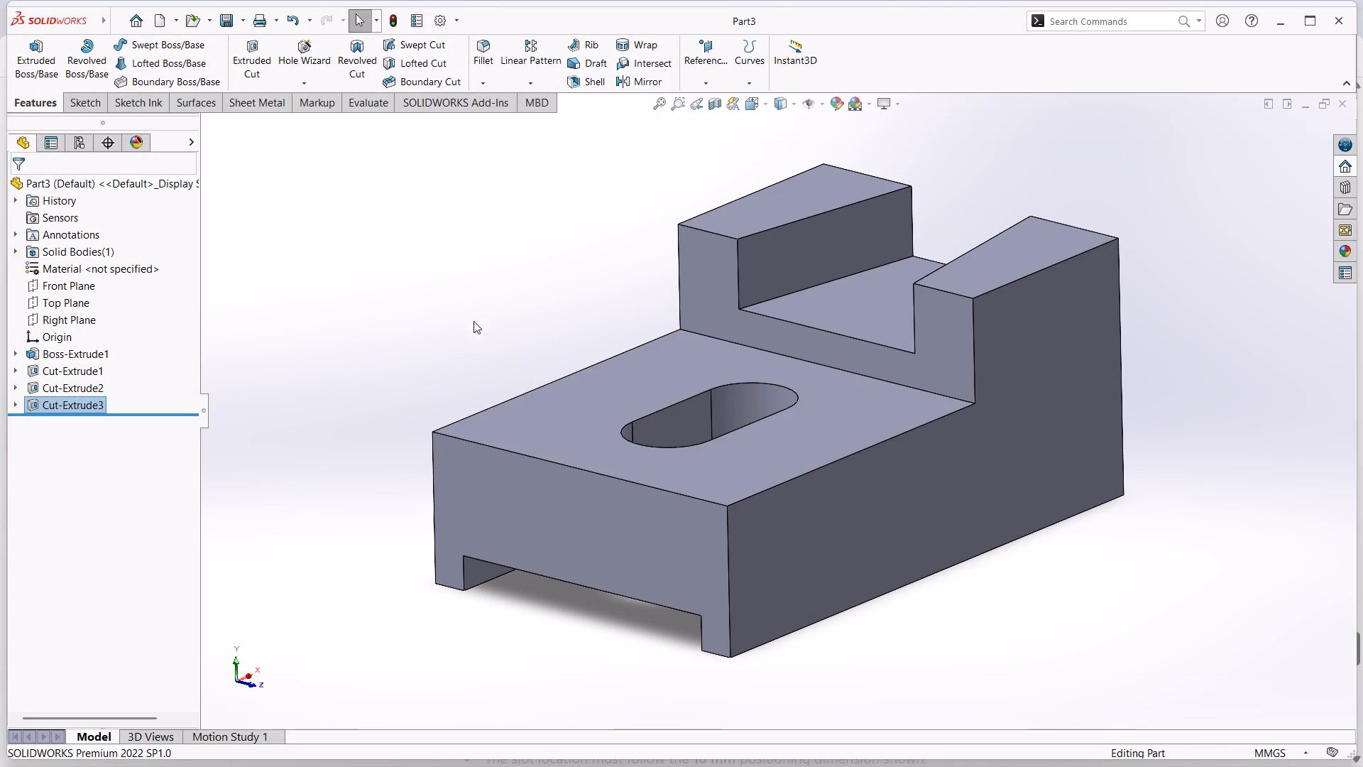
Create a drawing from the saved part on a standard A0 (ISO) sheet with the sheet format displayed.
left_click(178, 16)
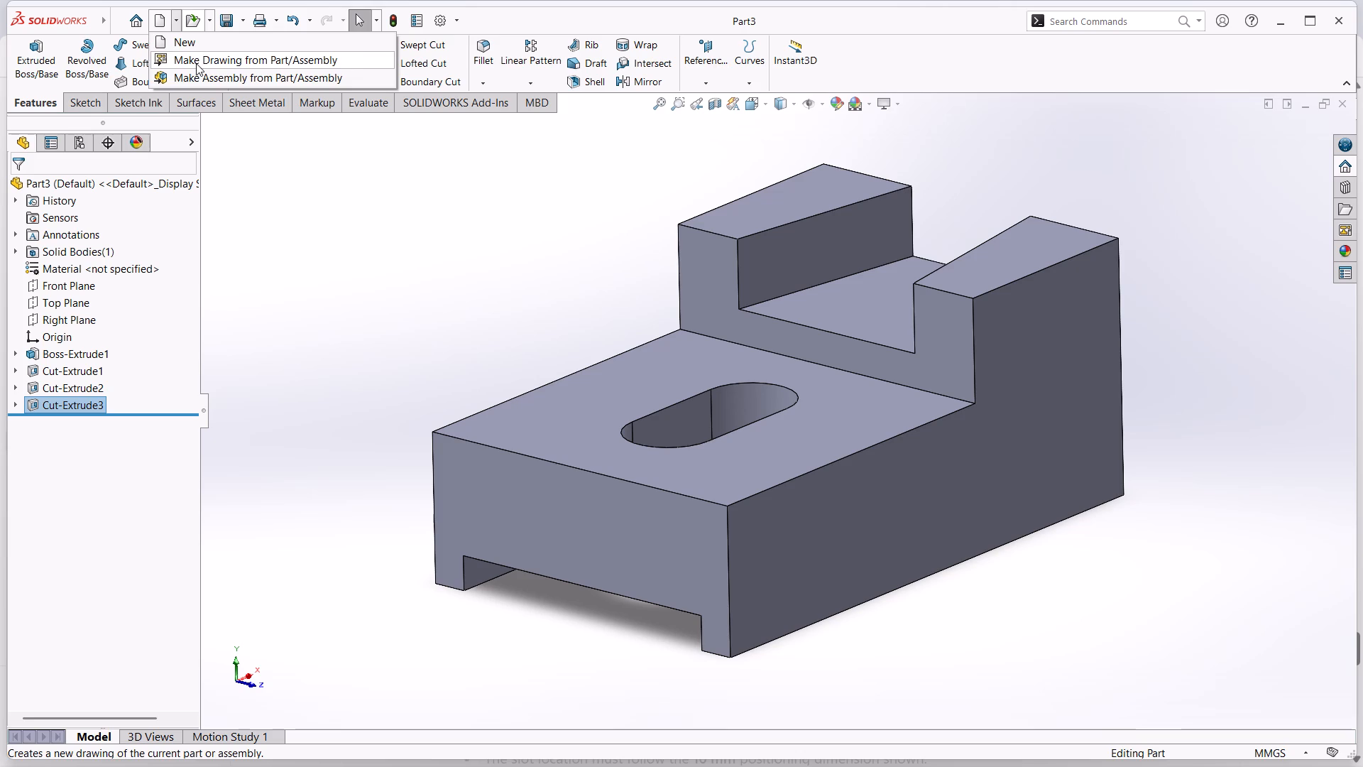
left_click(196, 64)
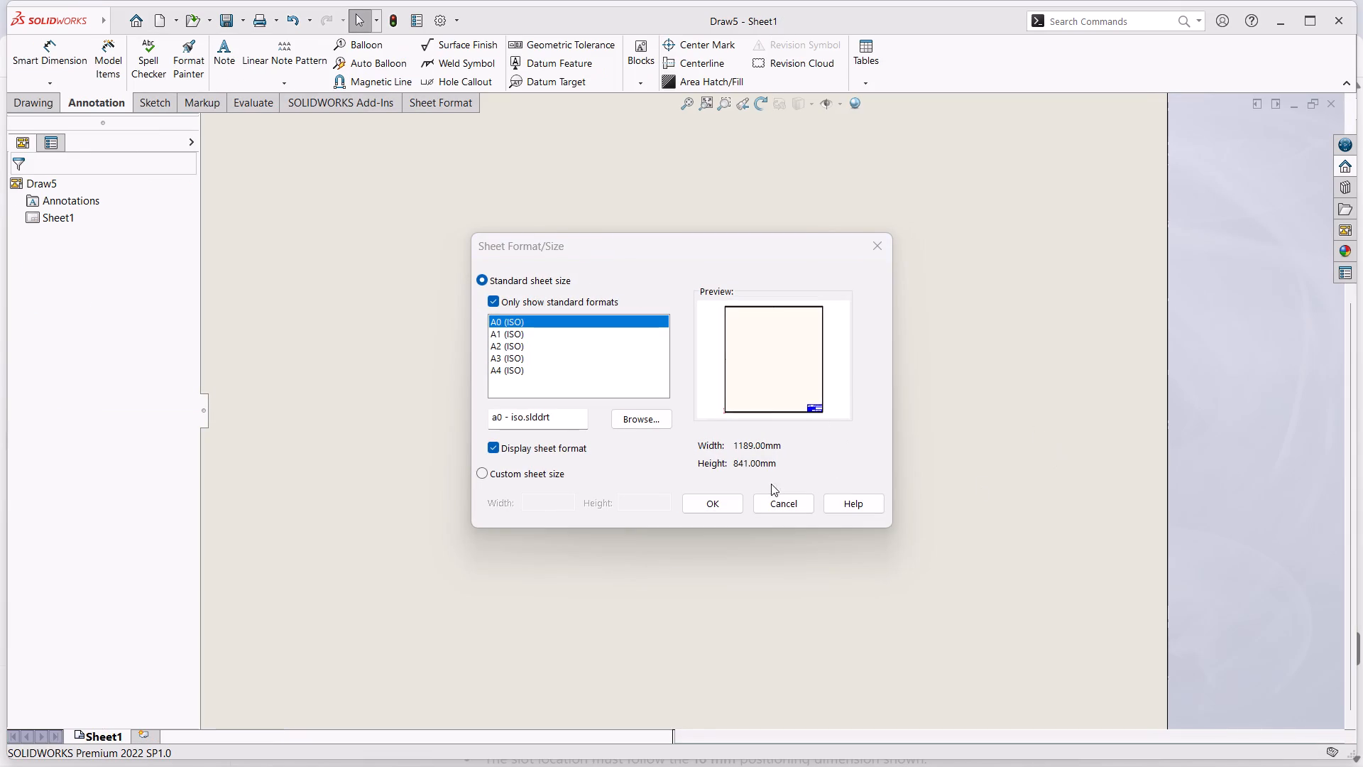
left_click(733, 505)
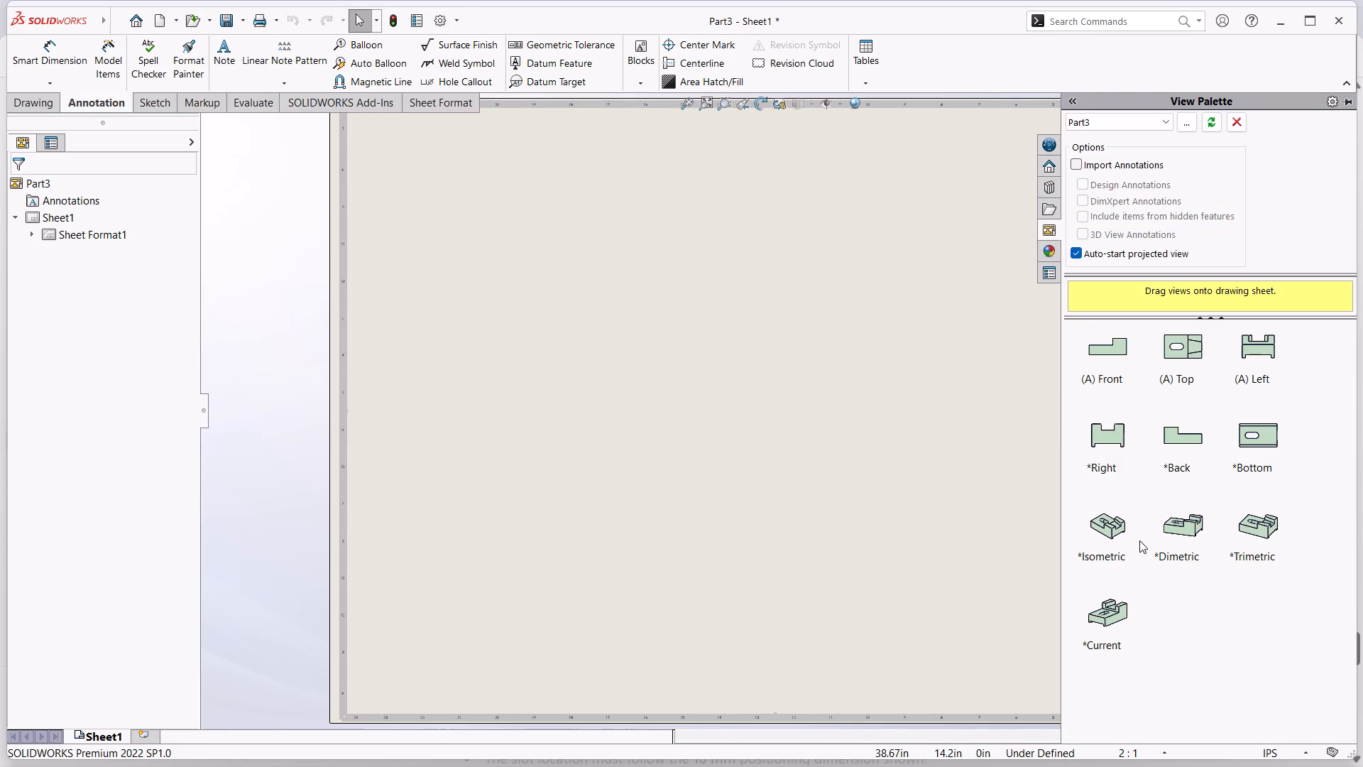
Place the part's Top view slightly left of the drawing sheet's centre as the base view.
left_click(1105, 621)
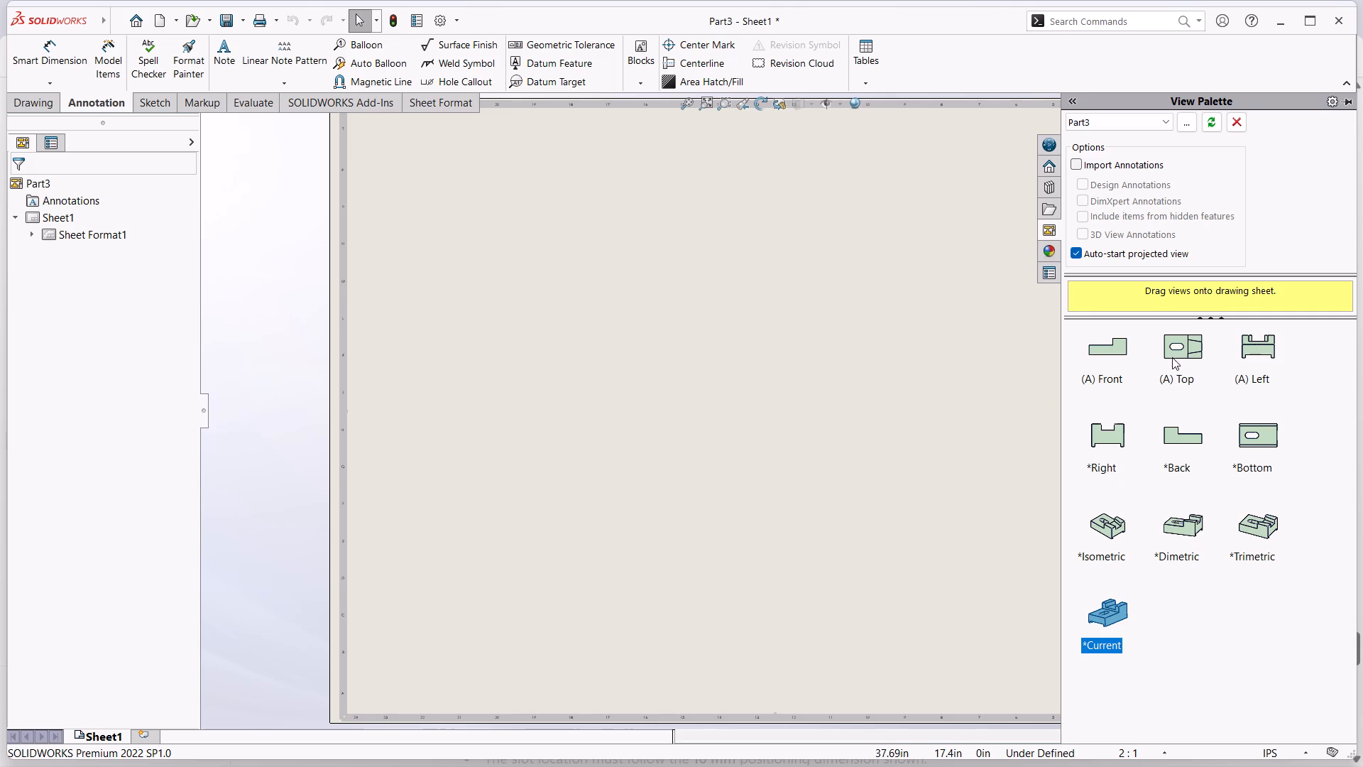
left_click_drag(1186, 352, 571, 361)
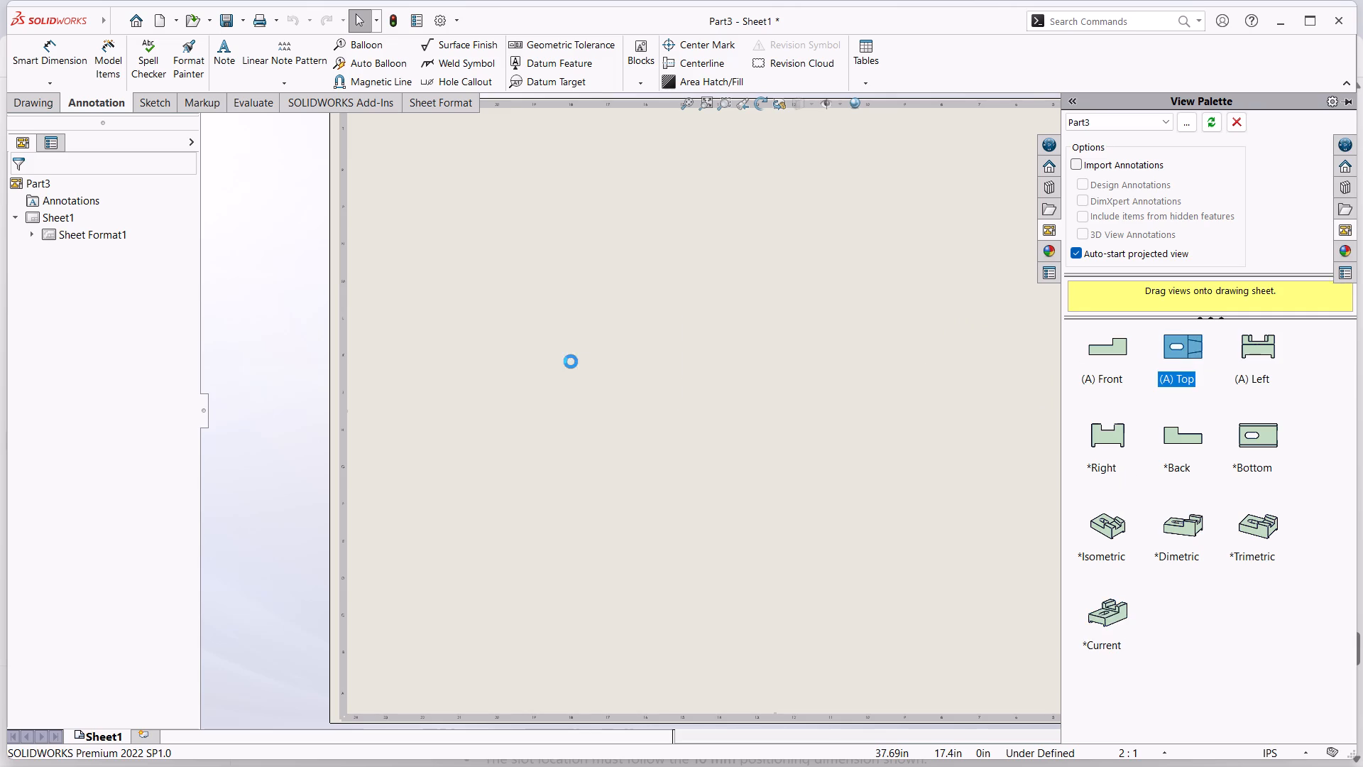
left_click_drag(571, 361, 681, 396)
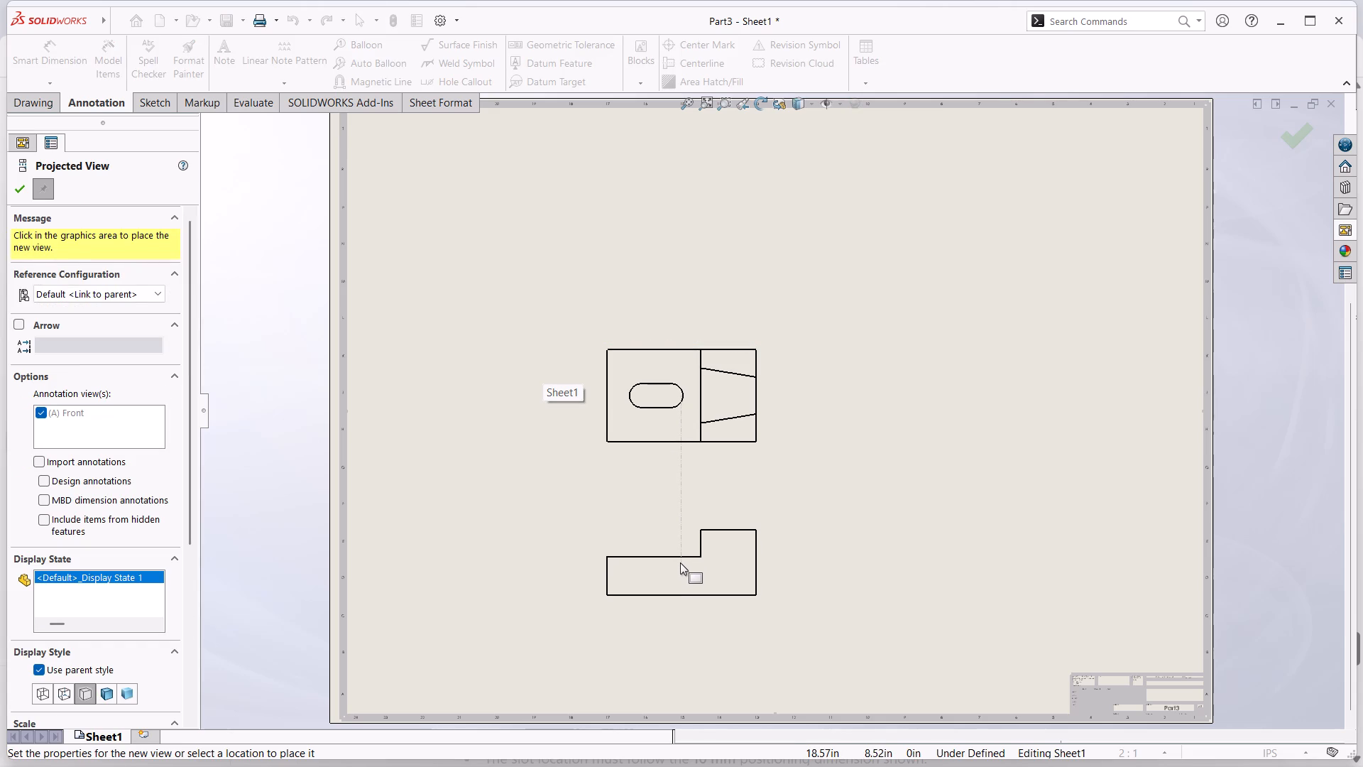
Project views from the Top view: front view below it, left view to its left, and isometric view to its upper right.
left_click(680, 562)
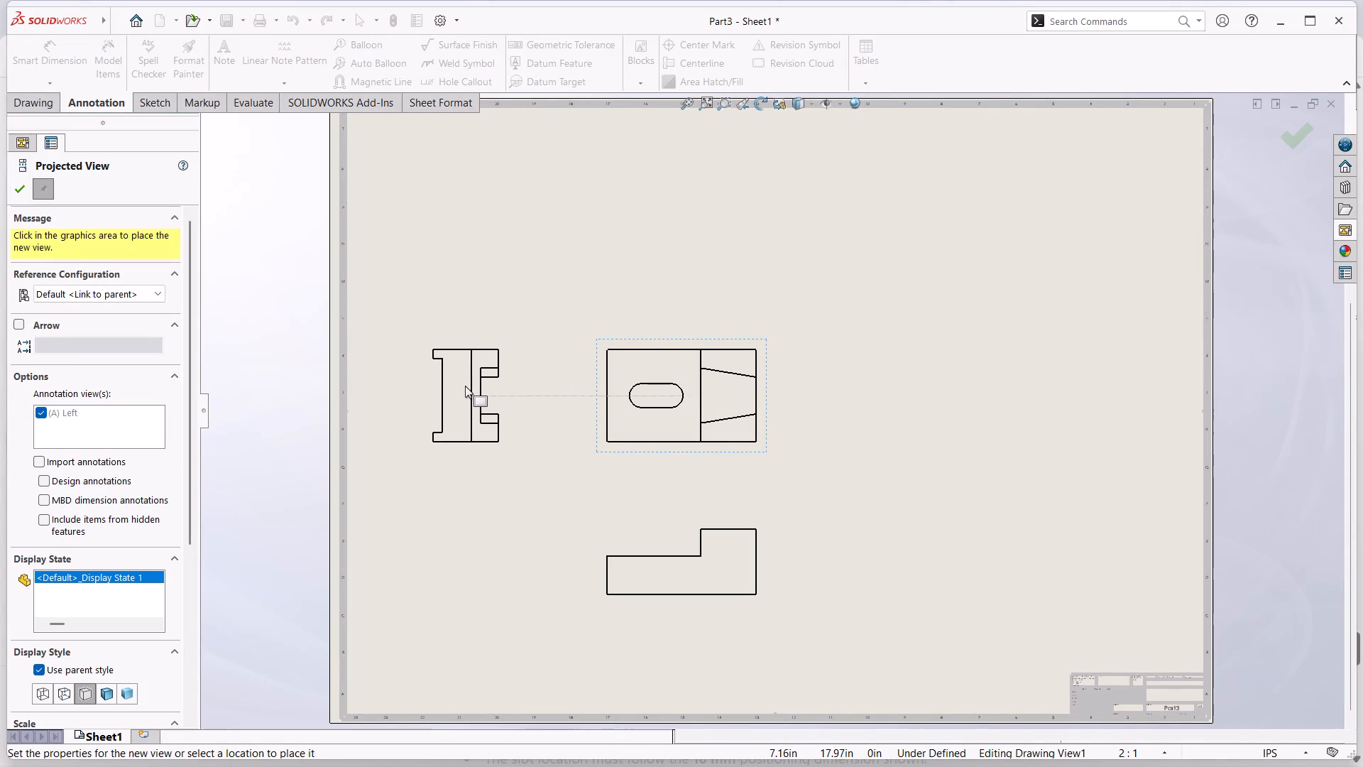
left_click(466, 386)
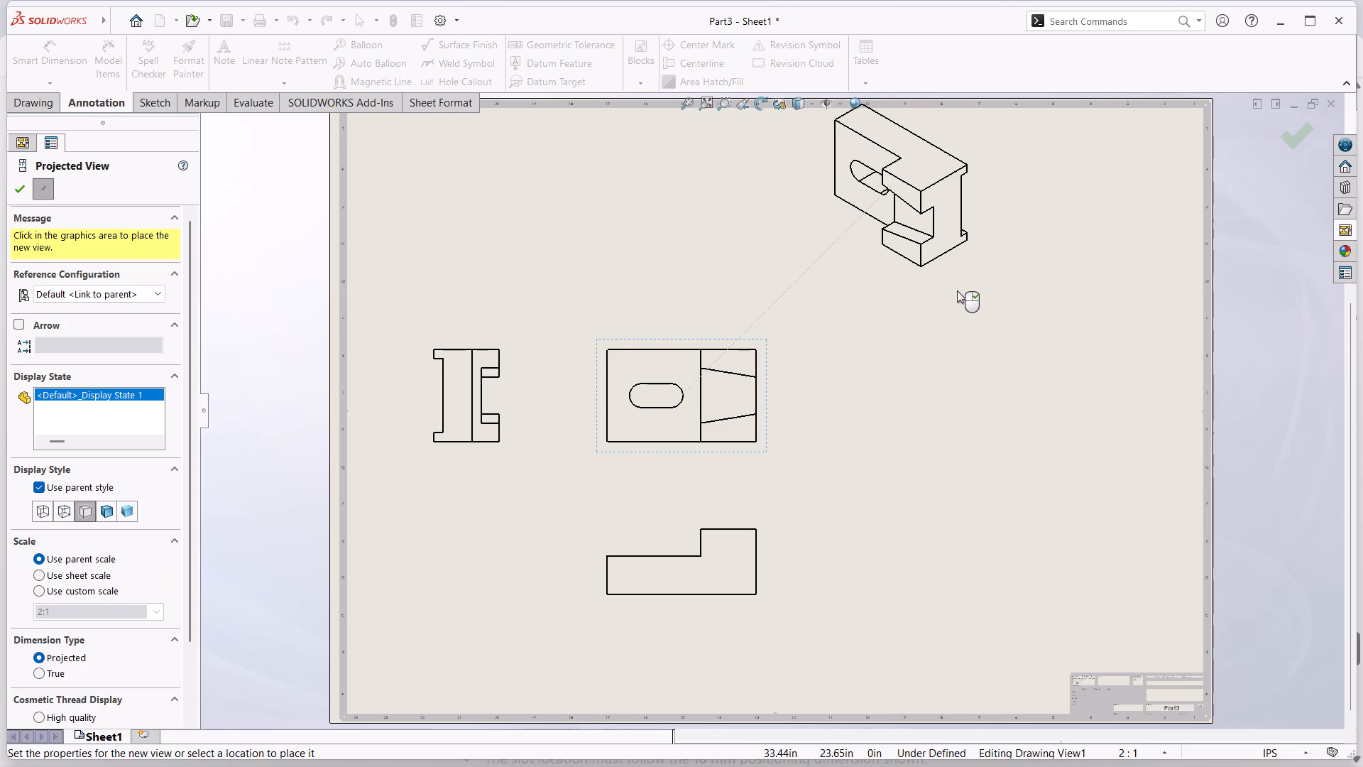
left_click(960, 326)
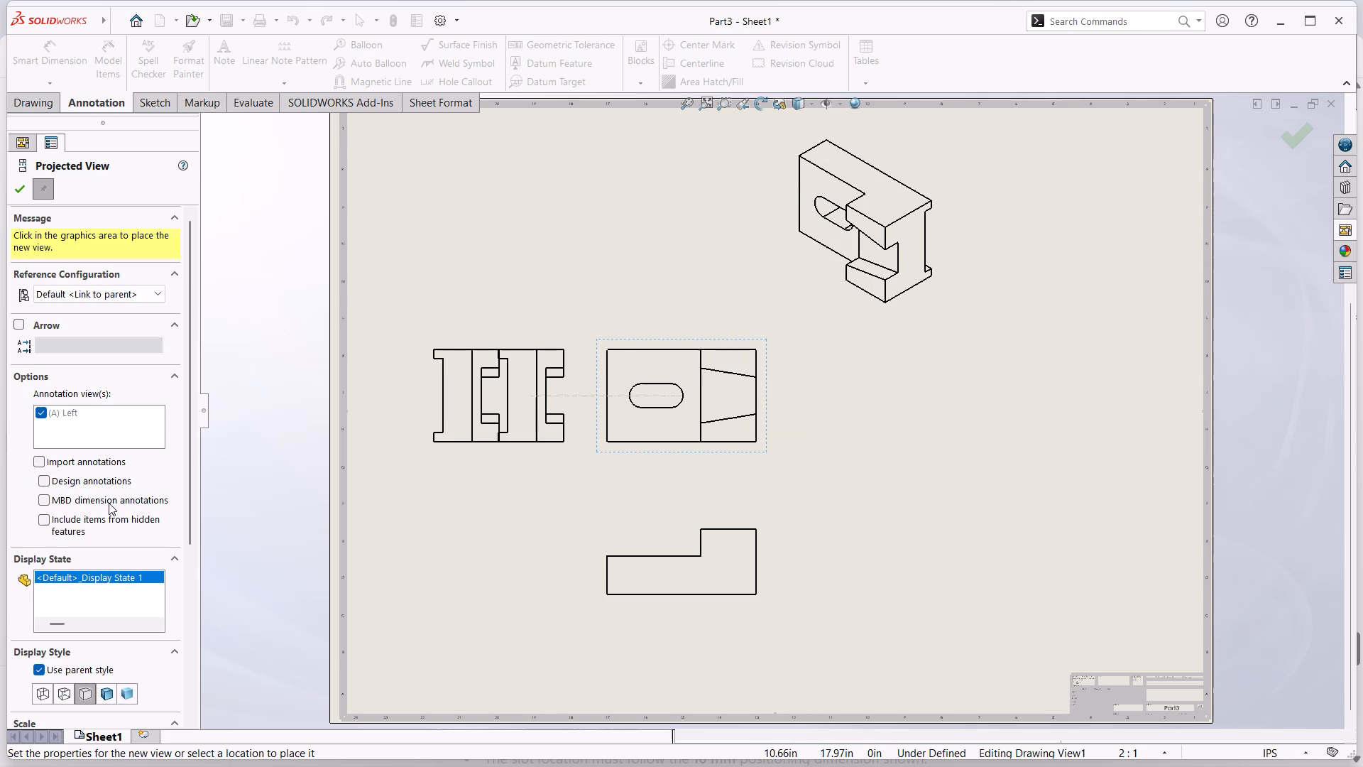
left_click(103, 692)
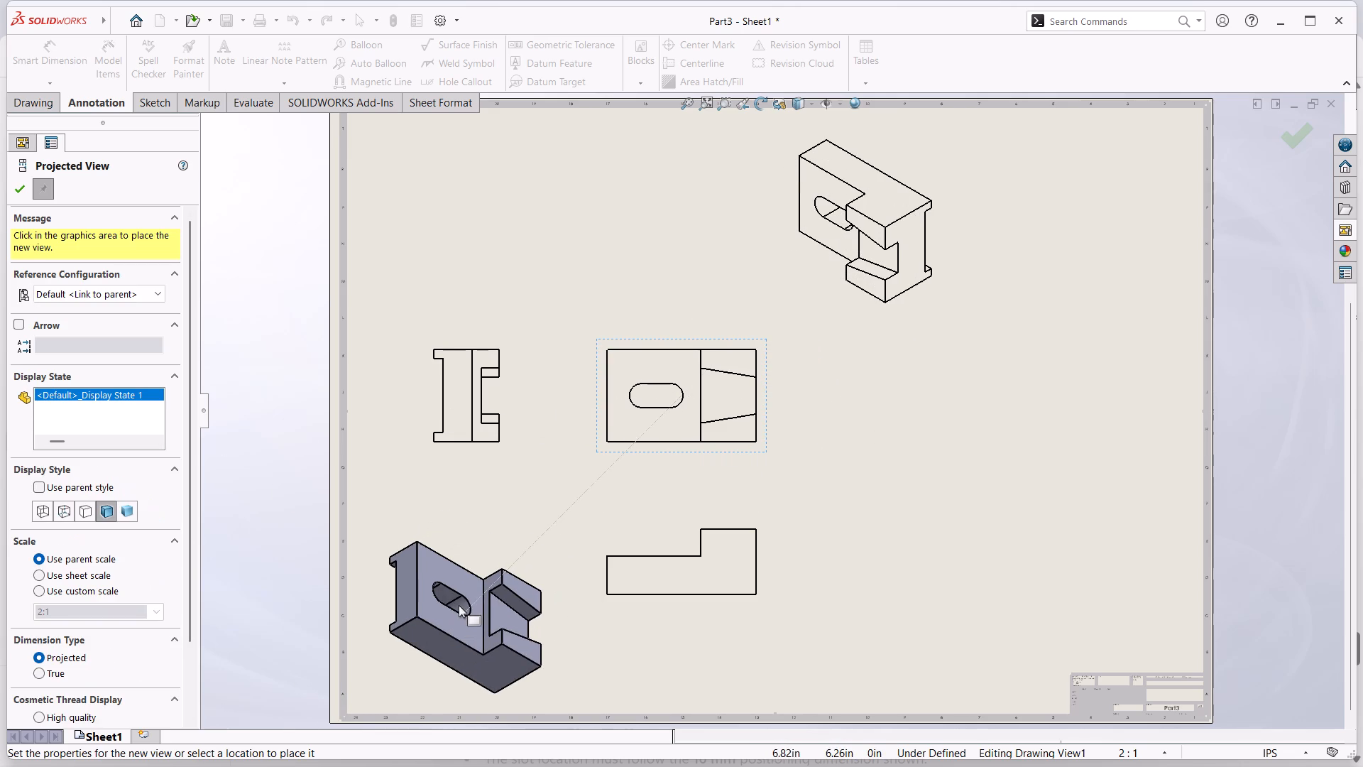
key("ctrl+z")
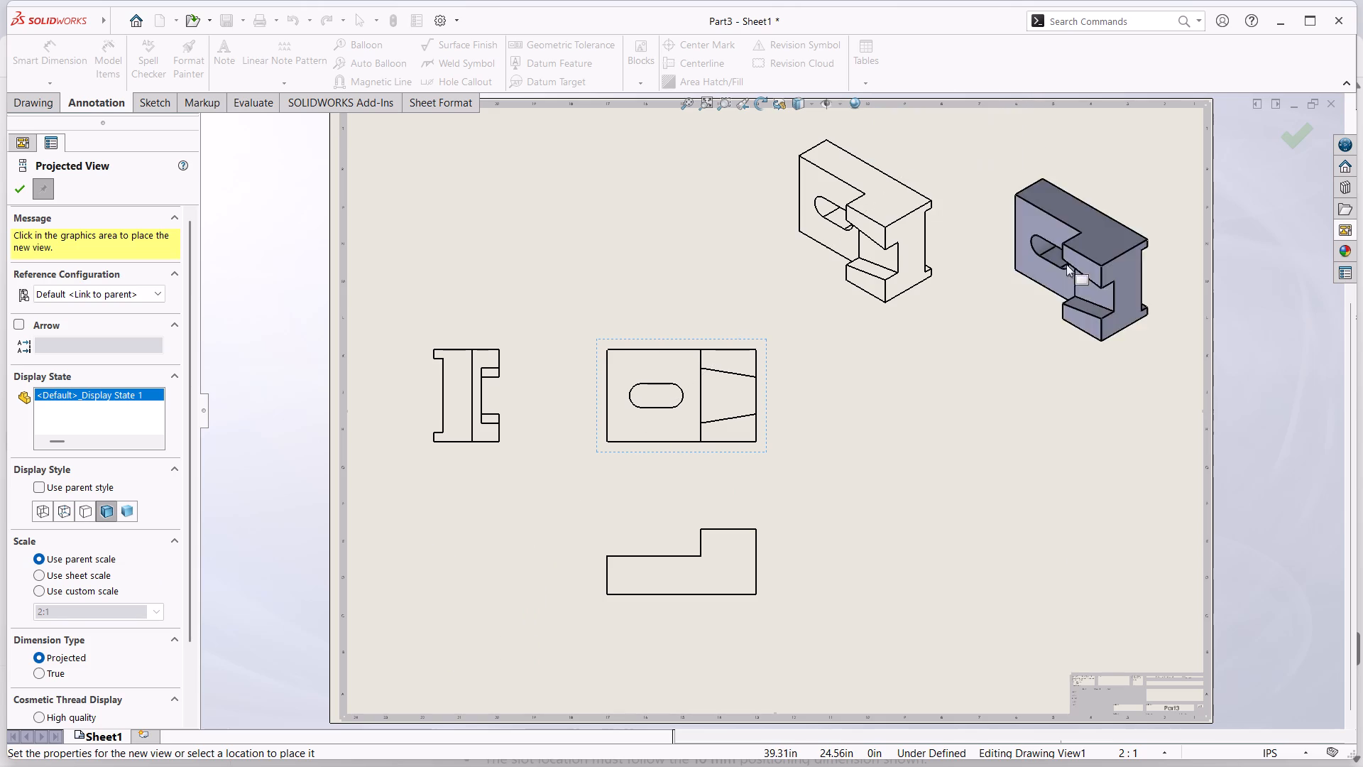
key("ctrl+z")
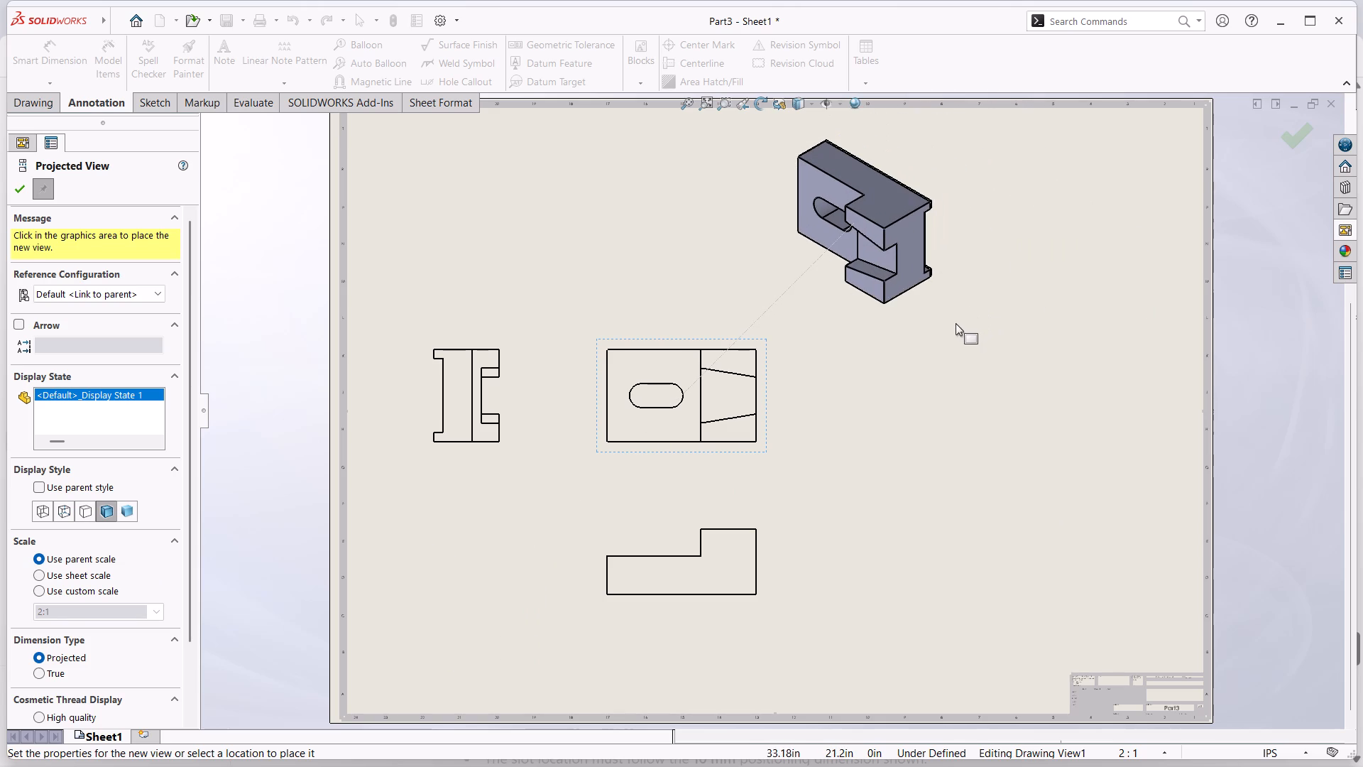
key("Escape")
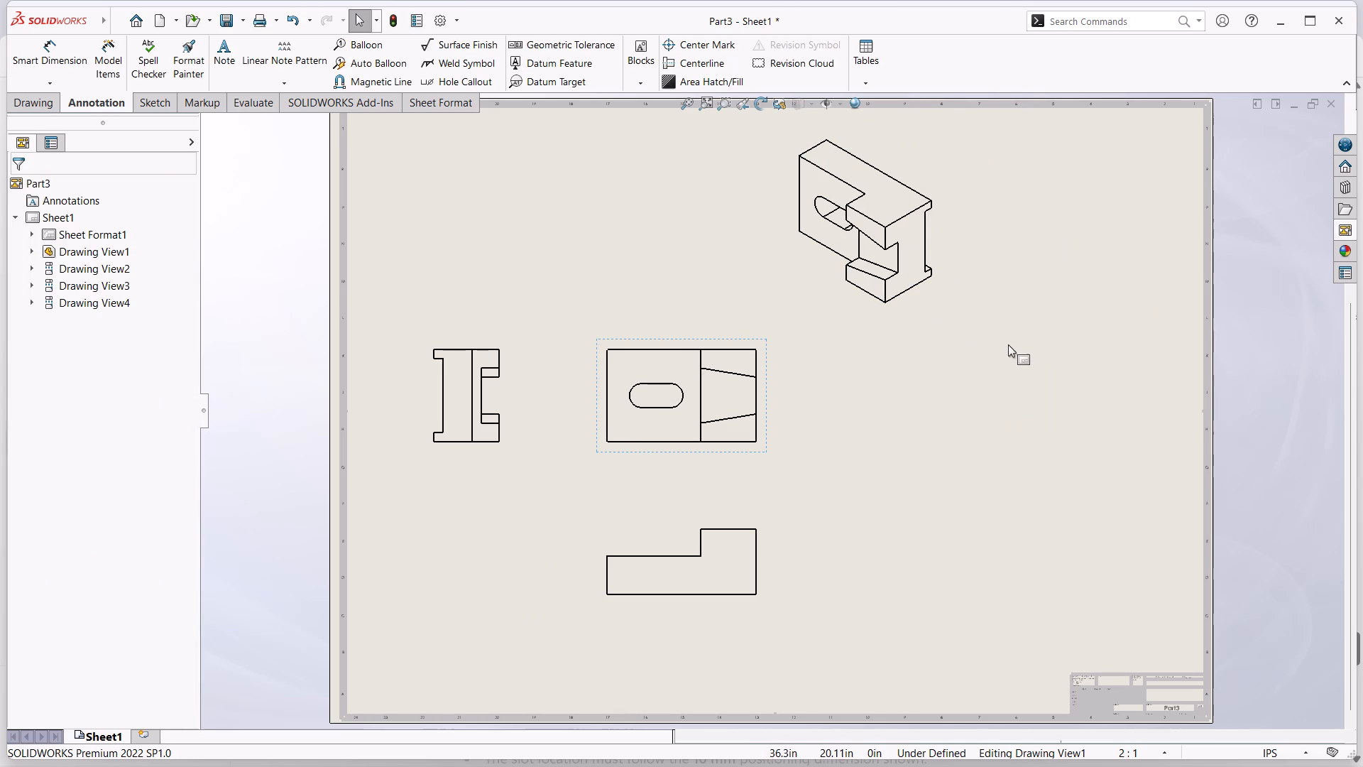
Open the part in position from the isometric view on the drawing sheet.
left_click(925, 311)
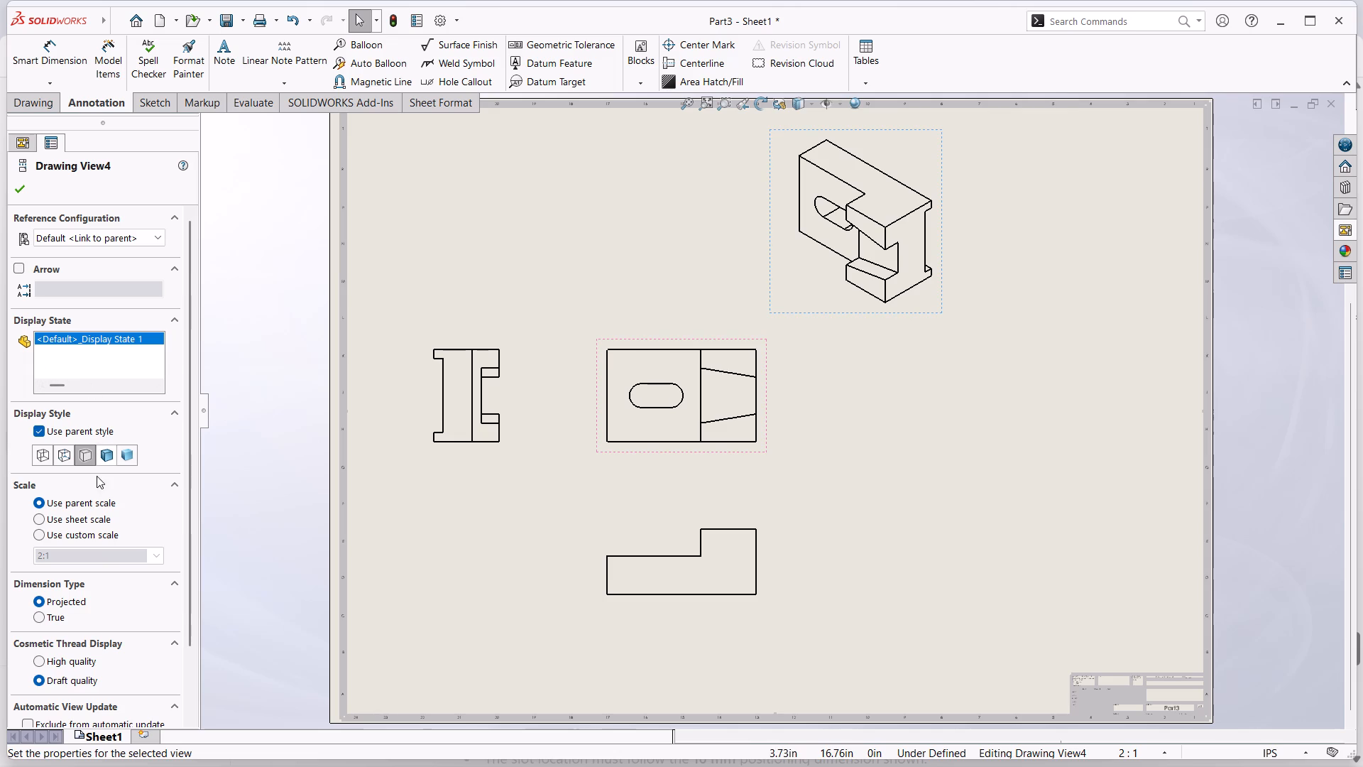
scroll(58, 584, "down", 1)
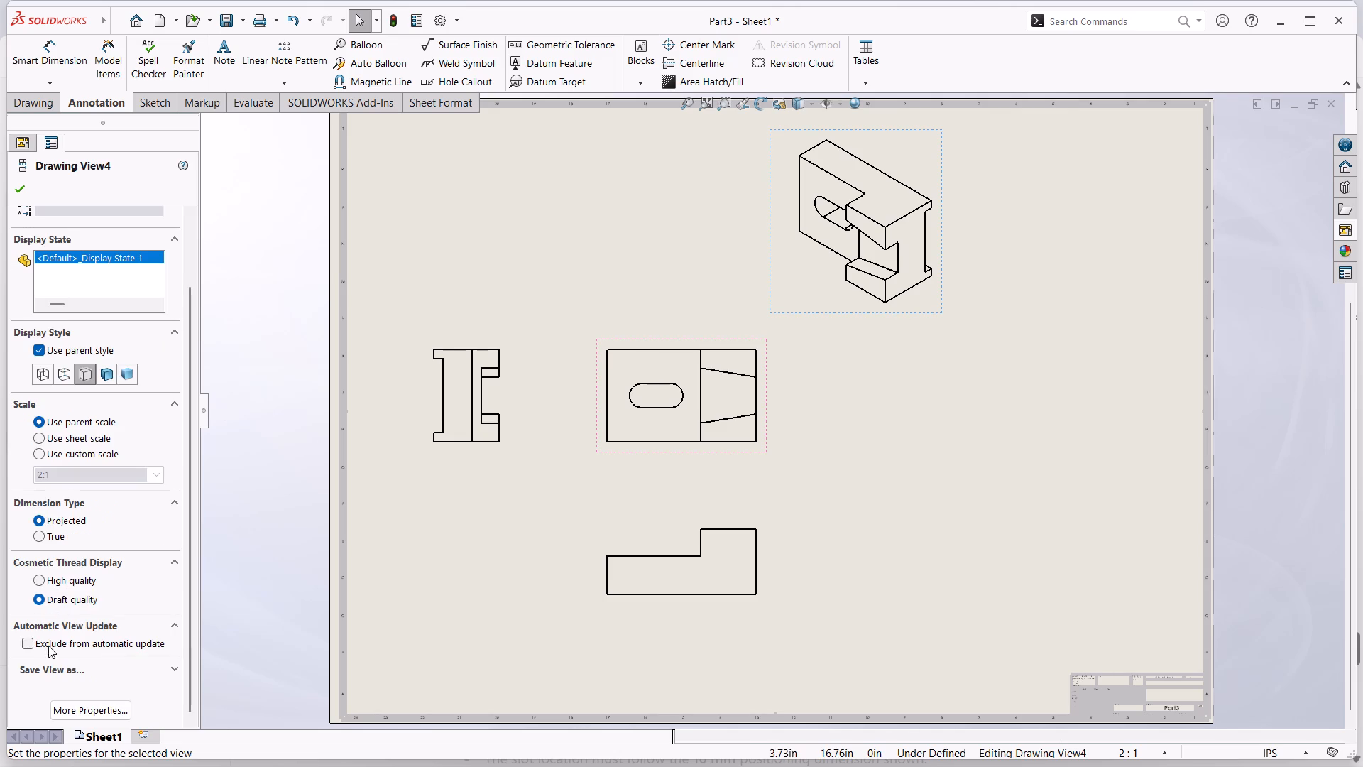
scroll(47, 651, "down", 2)
scroll(55, 404, "up", 3)
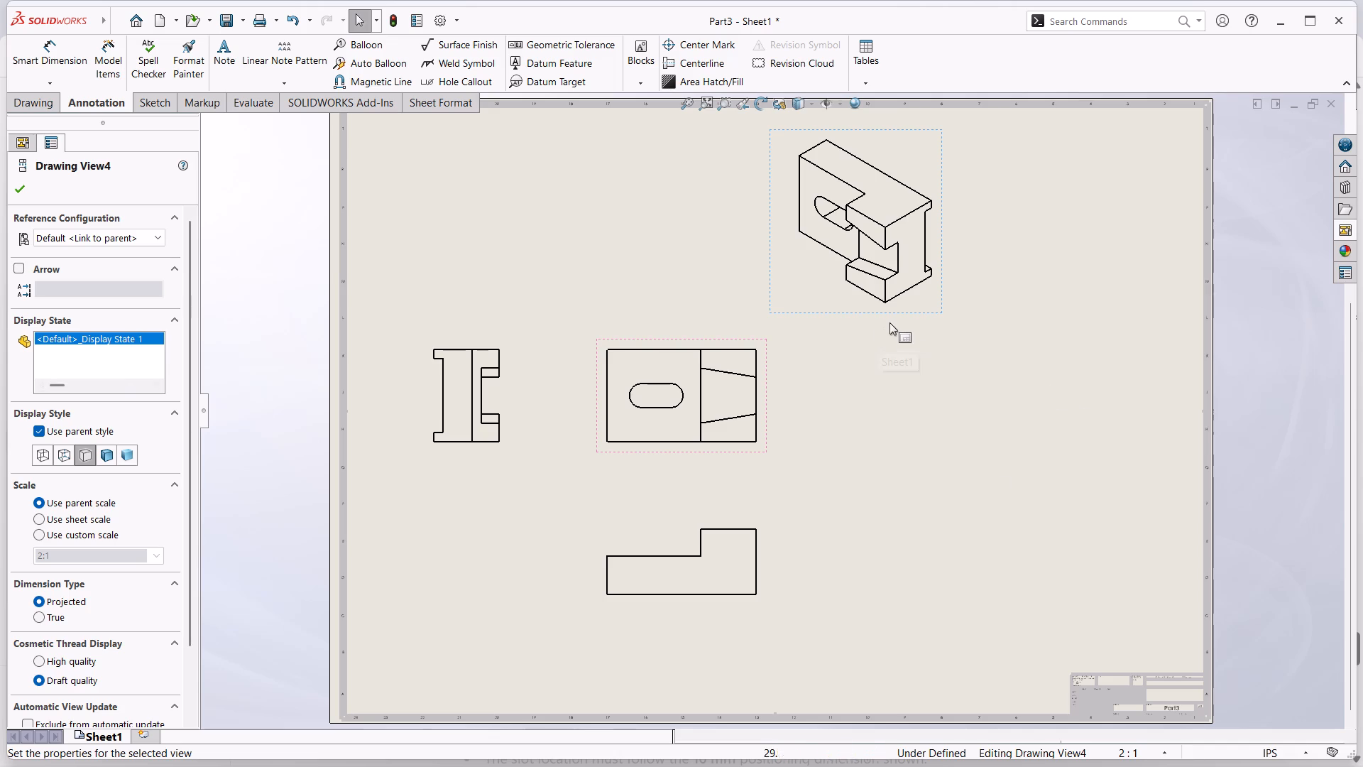
left_click(918, 304)
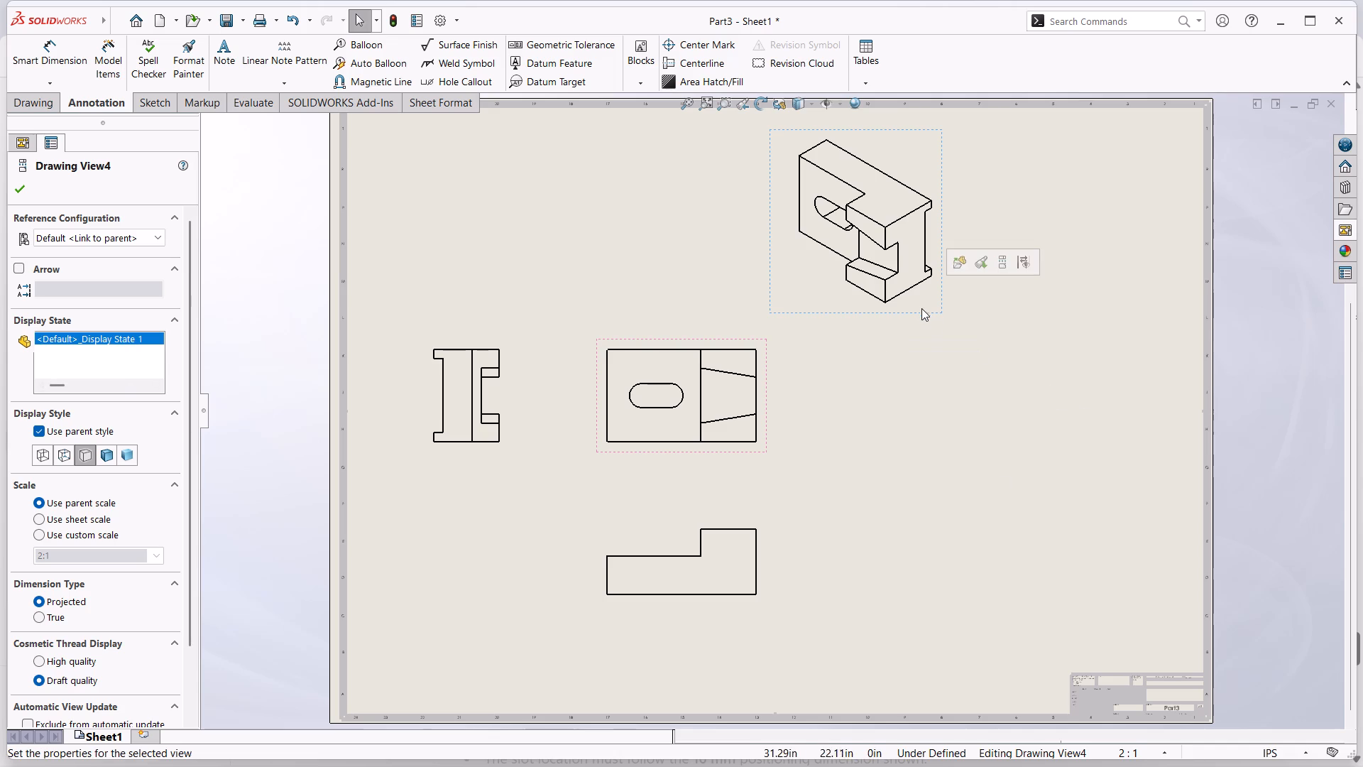
left_click(928, 310)
right_click(929, 298)
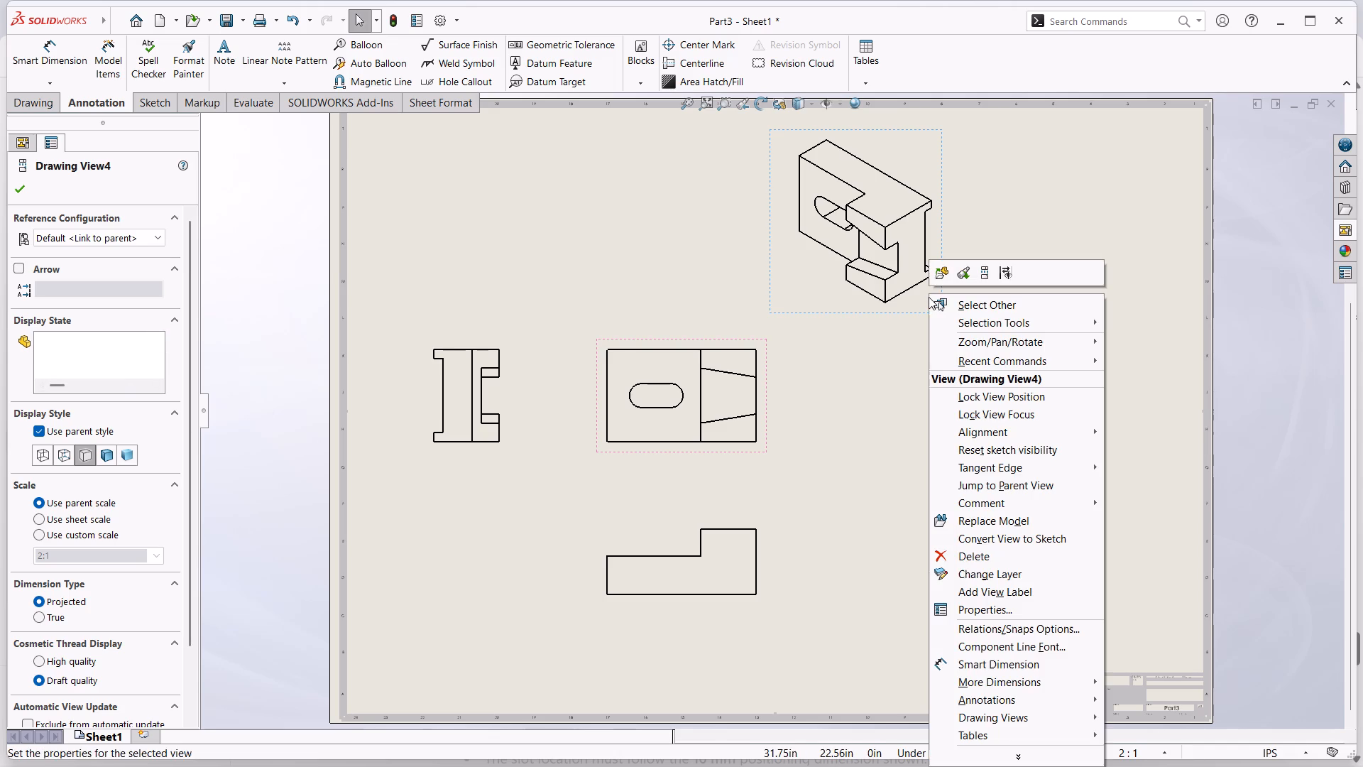
left_click(965, 276)
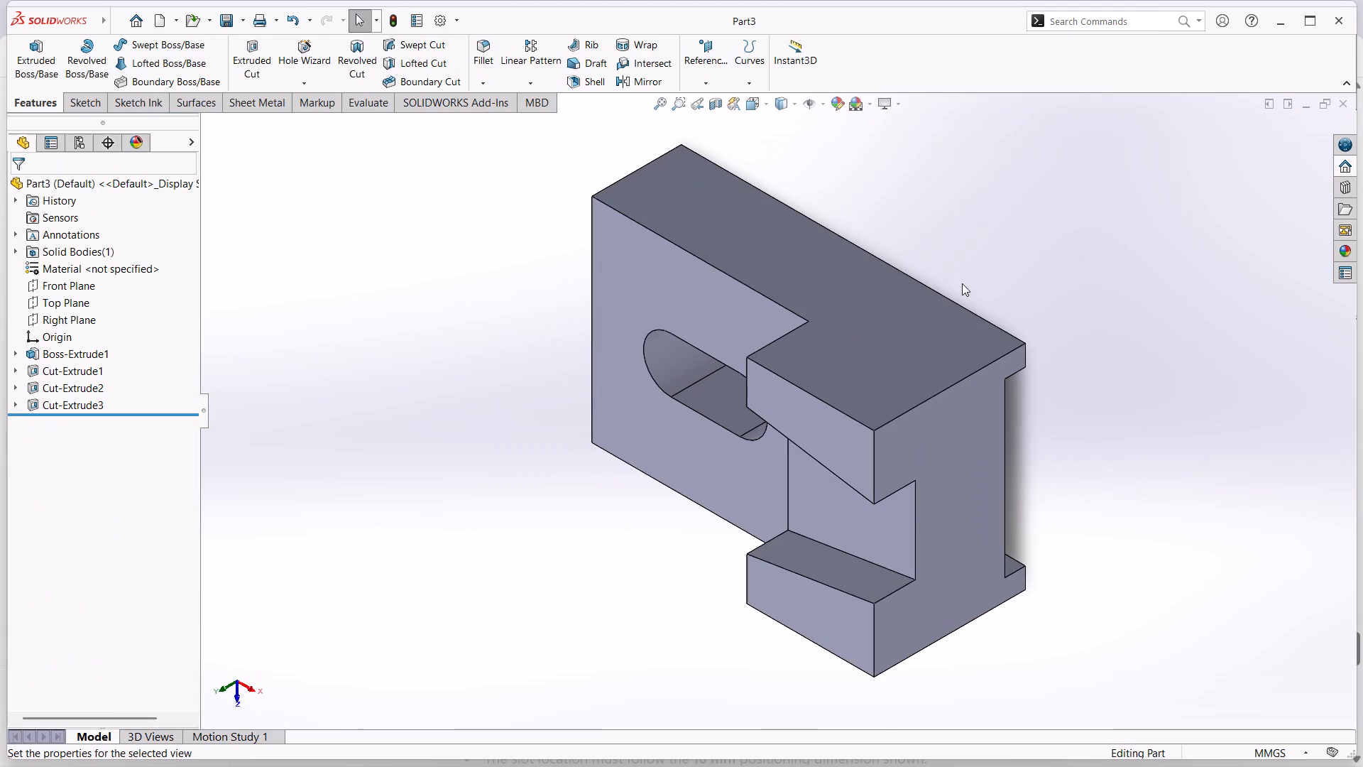
Create another drawing from the part on a standard A0 (ISO) sheet with the sheet format displayed.
scroll(928, 635, "down", 1)
middle_click_drag(942, 657, 939, 394)
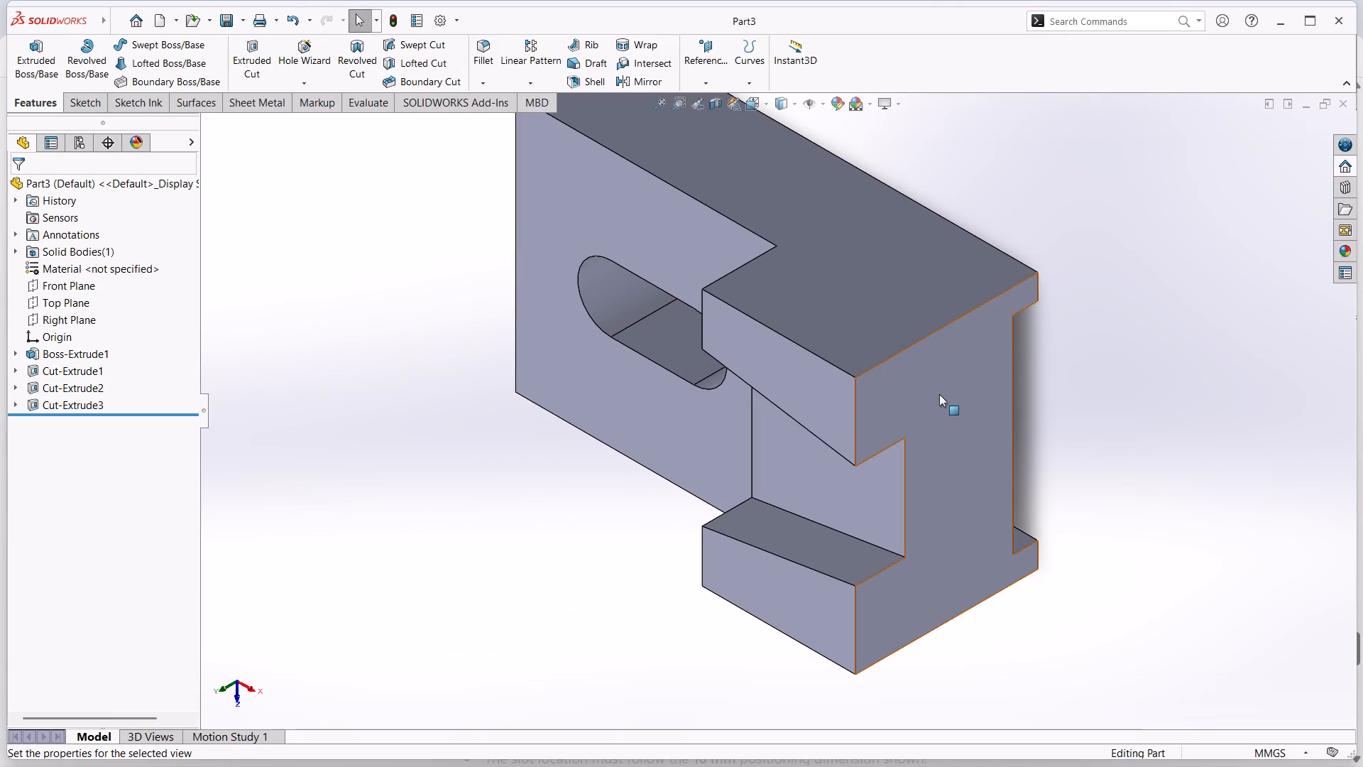
middle_click_drag(939, 394, 942, 386)
scroll(942, 386, "up", 1)
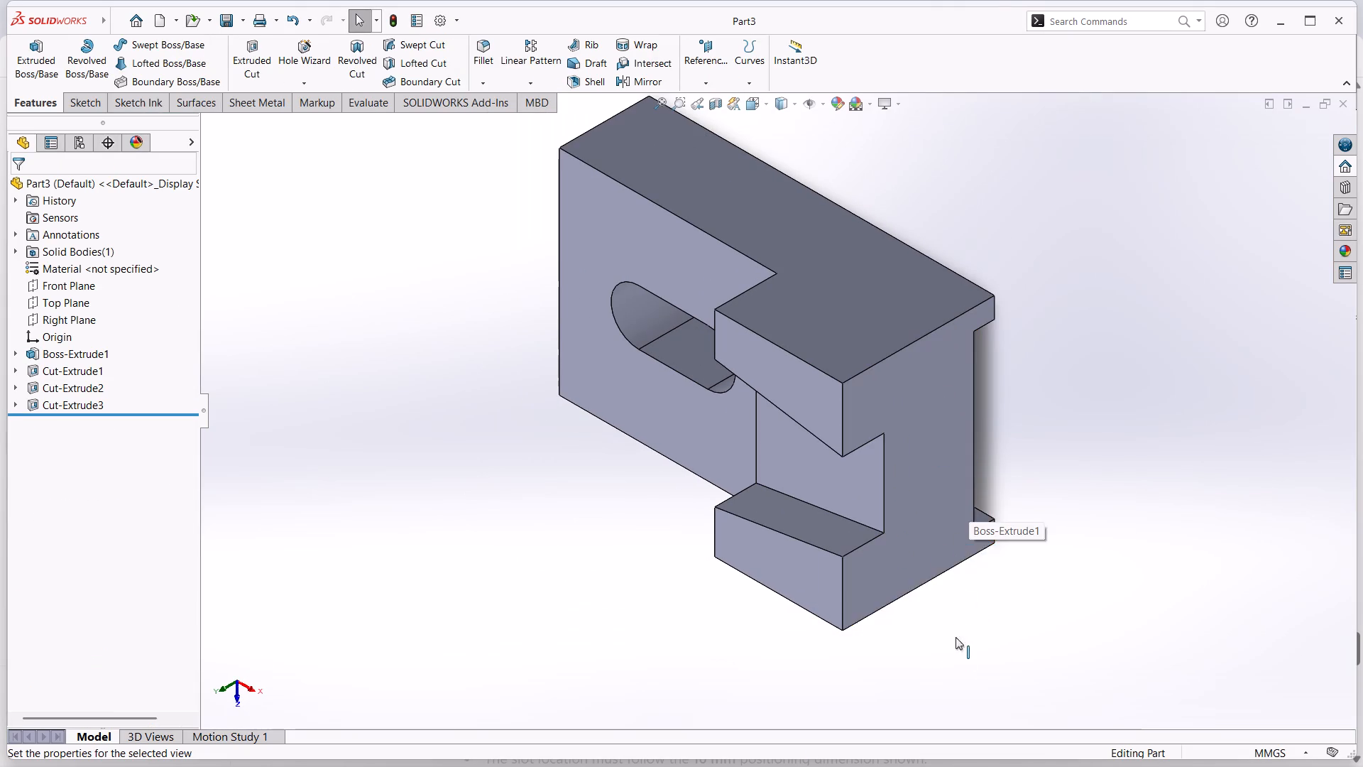
middle_click_drag(956, 654, 1086, 310)
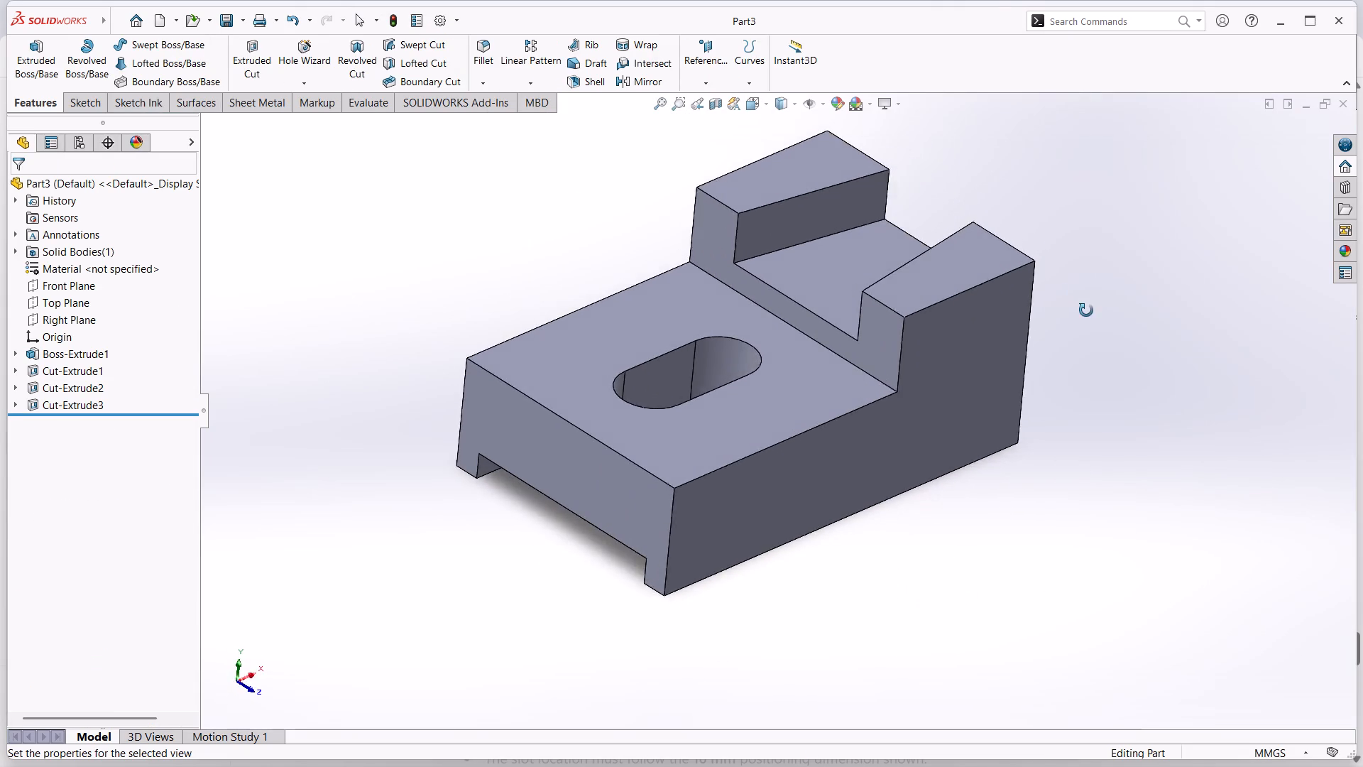
middle_click_drag(1086, 310, 1063, 340)
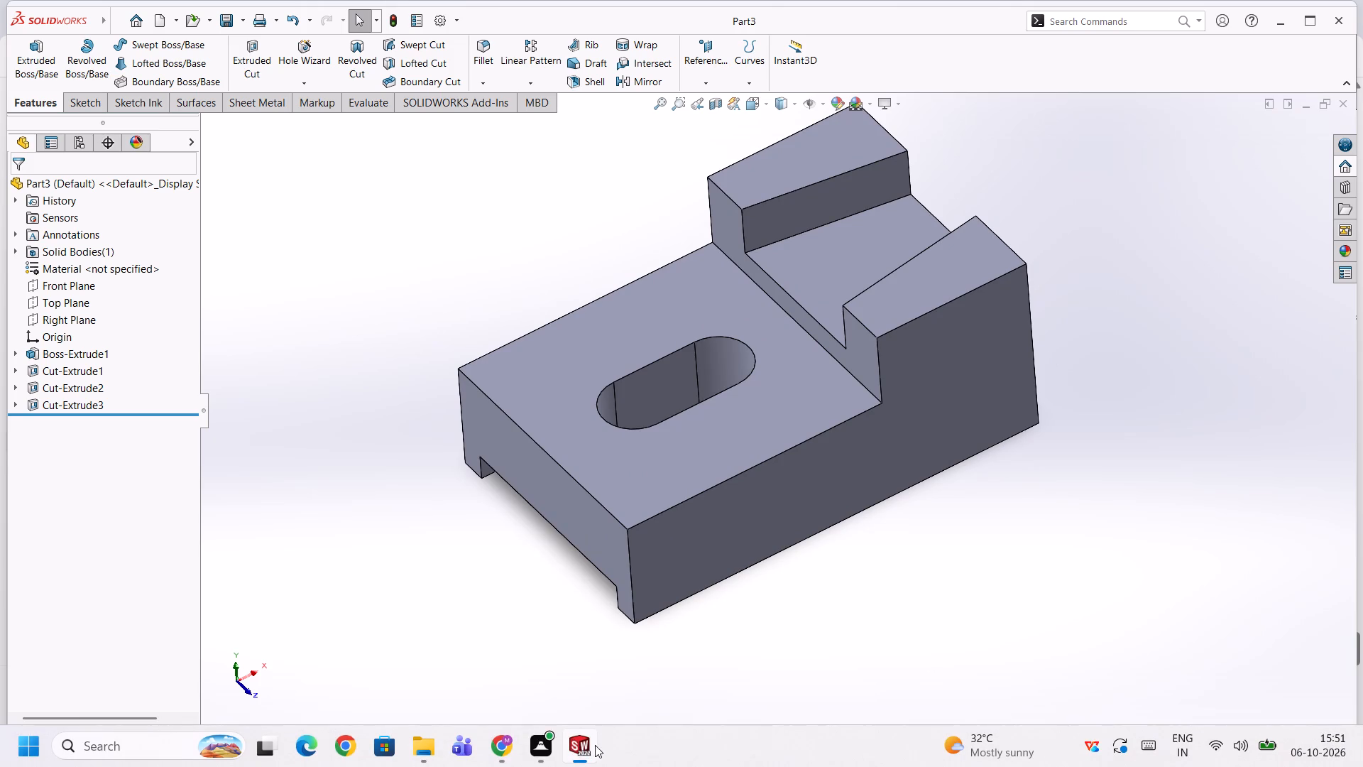
left_click(555, 665)
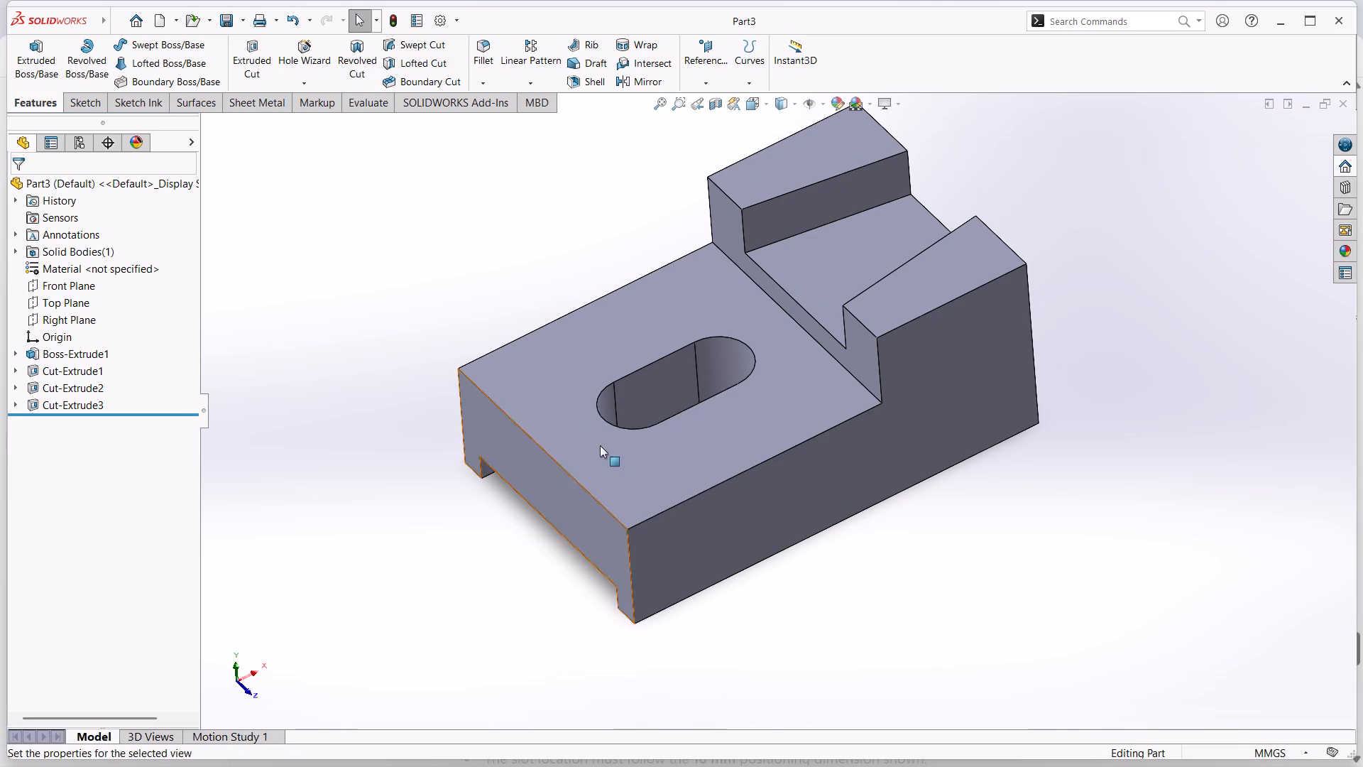
left_click(175, 22)
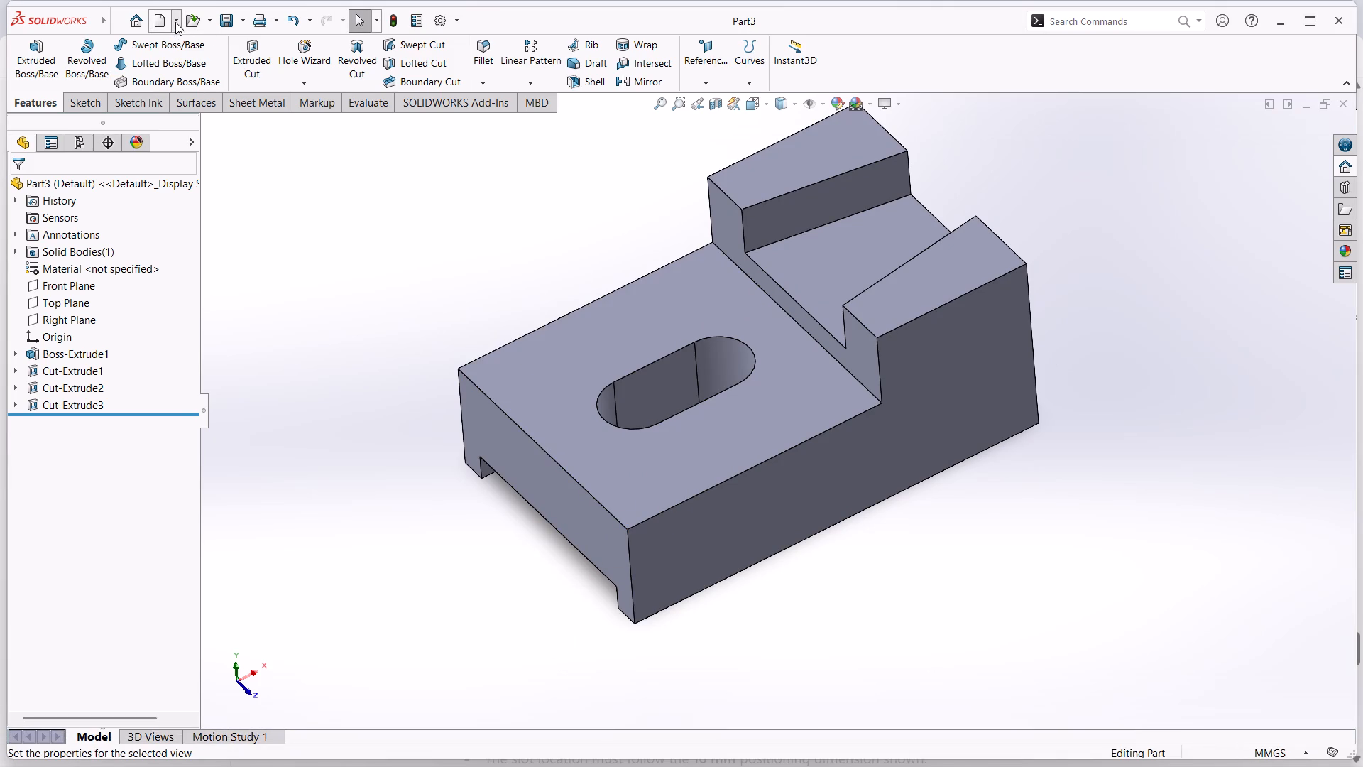
left_click(180, 60)
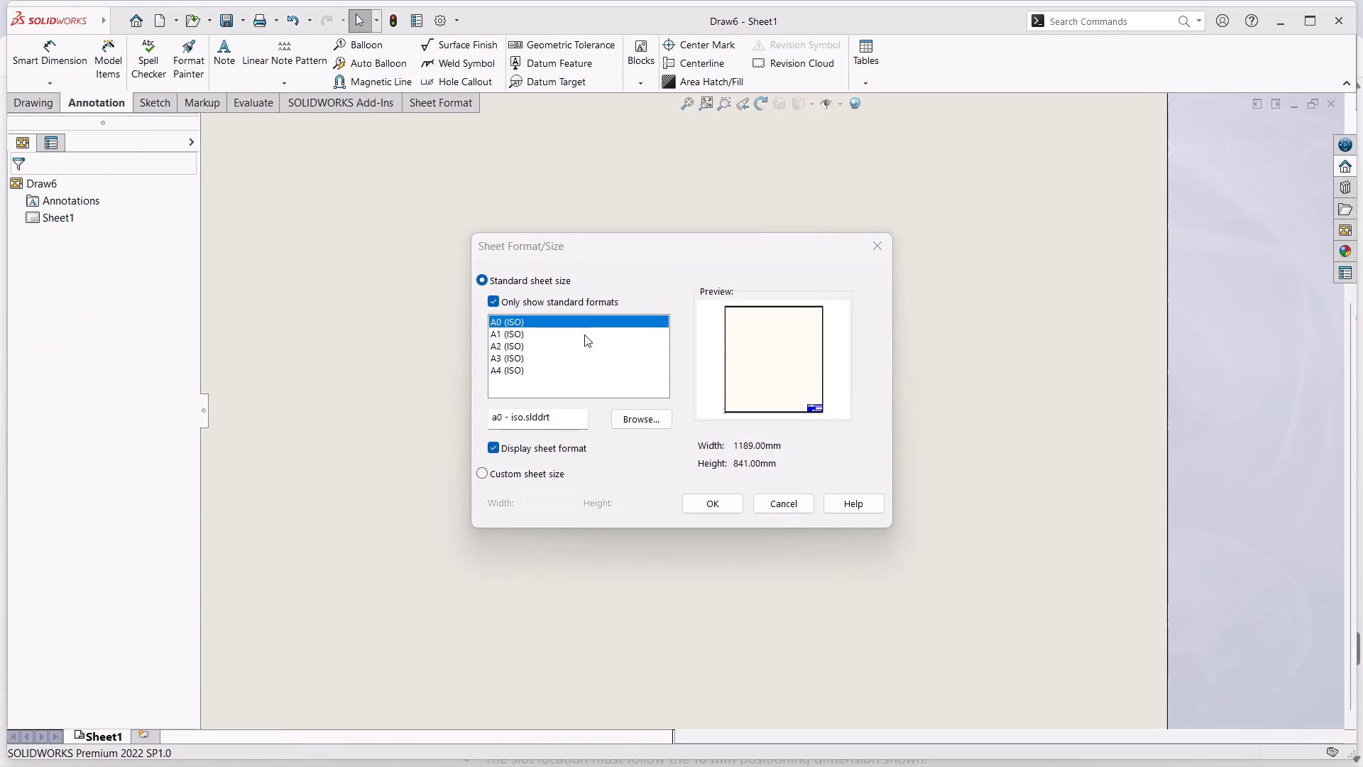
left_click(709, 501)
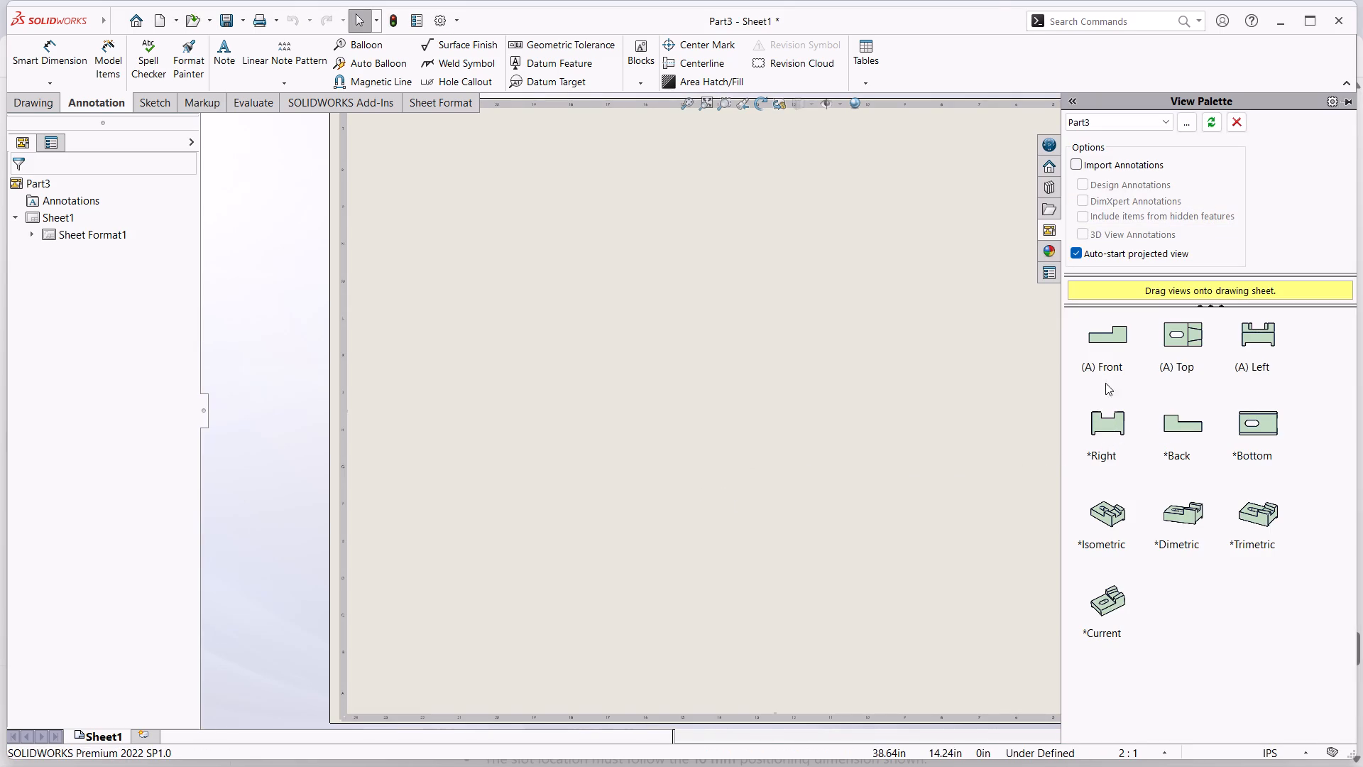
Place the Front view near the sheet's centre, projecting a top view above it, a left view to its left, and an isometric view to its upper right.
left_click_drag(1109, 339, 665, 378)
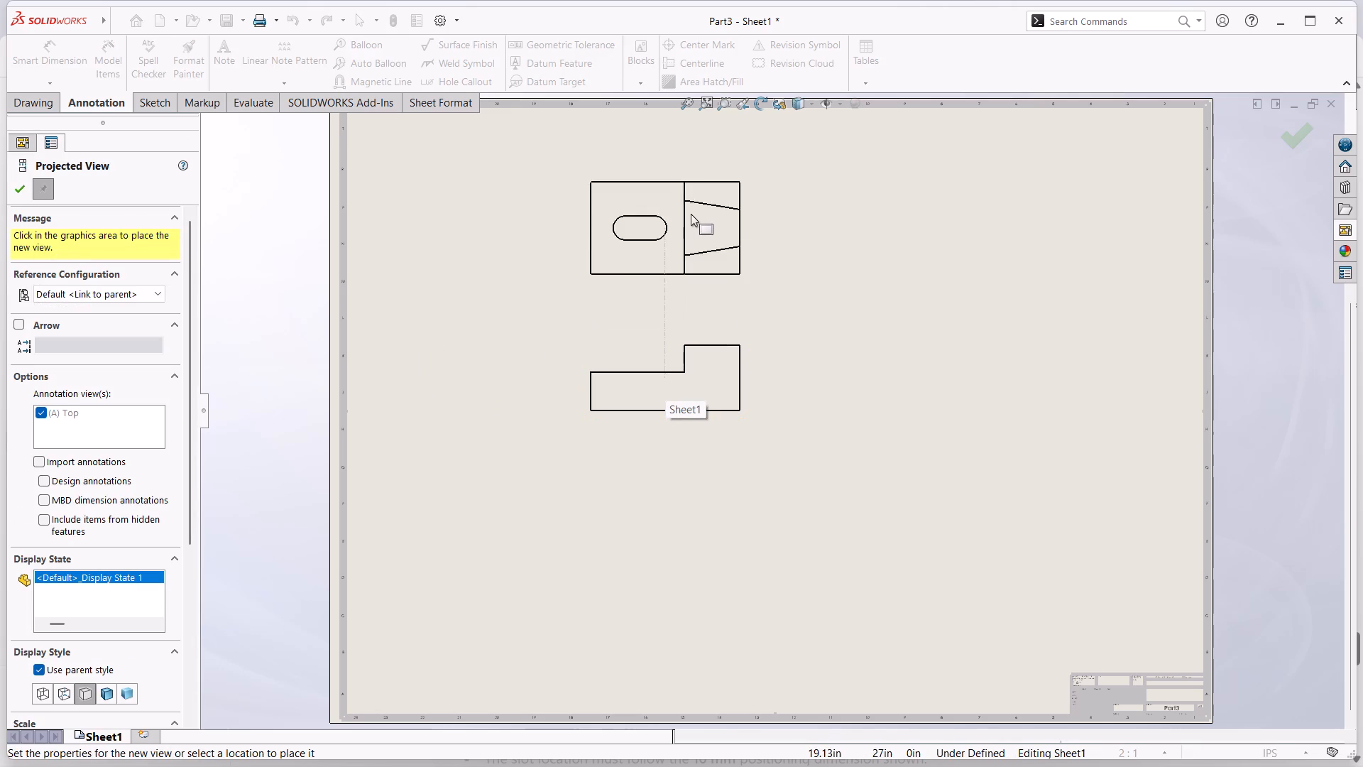
left_click(691, 219)
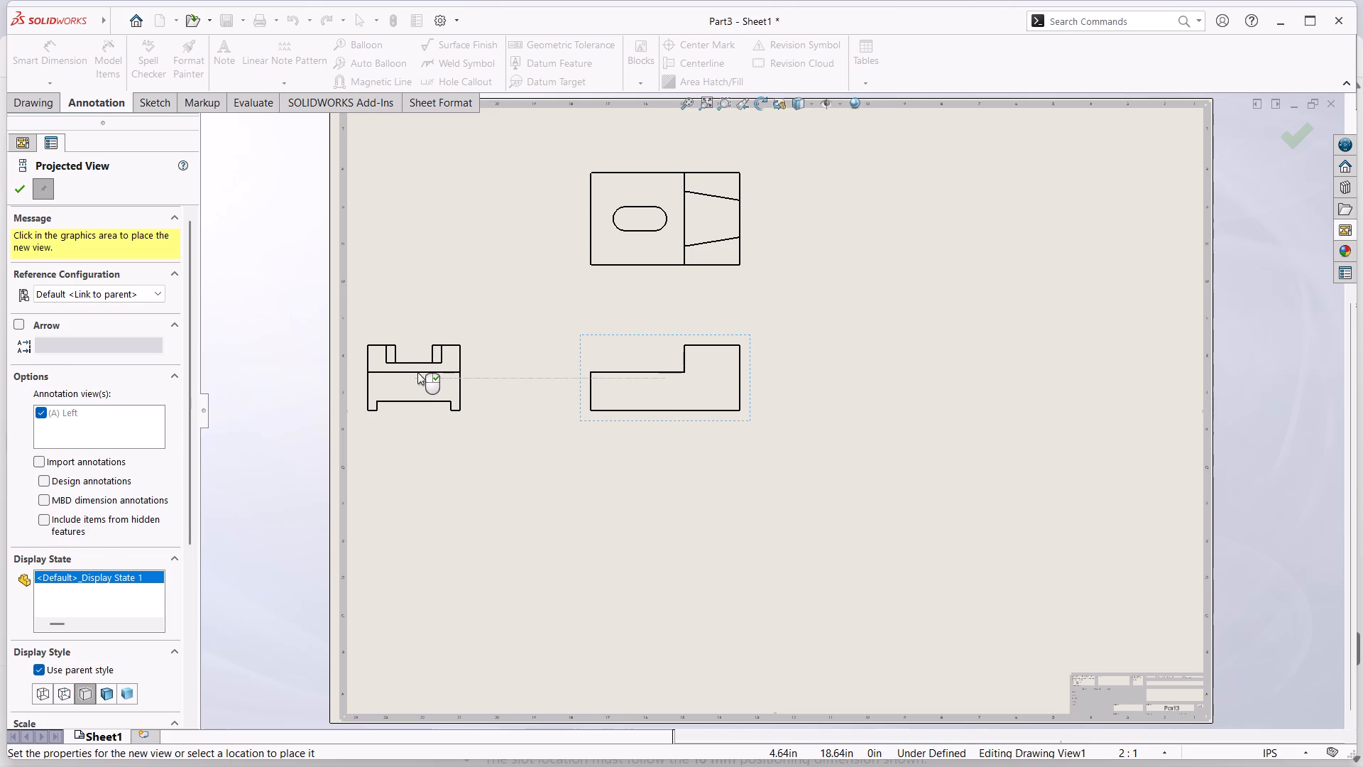
left_click(441, 374)
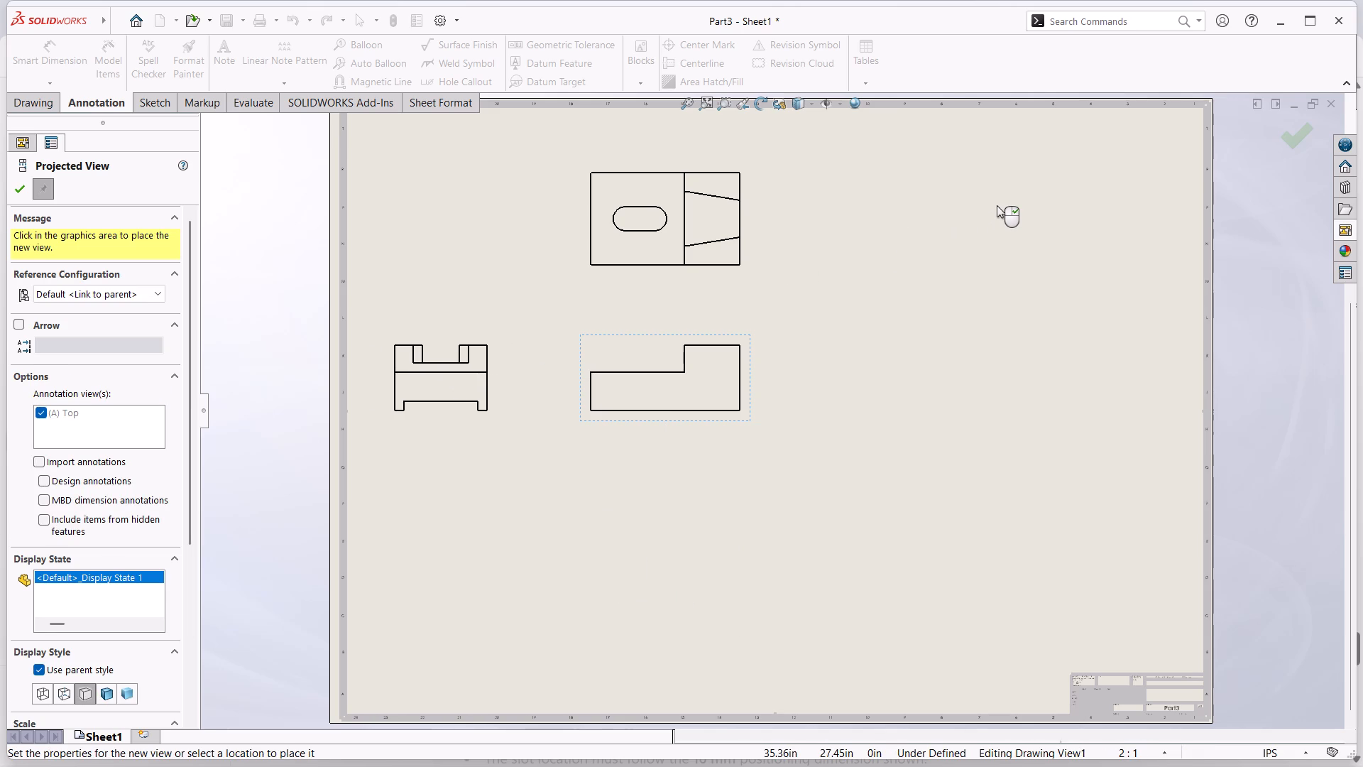
left_click(914, 203)
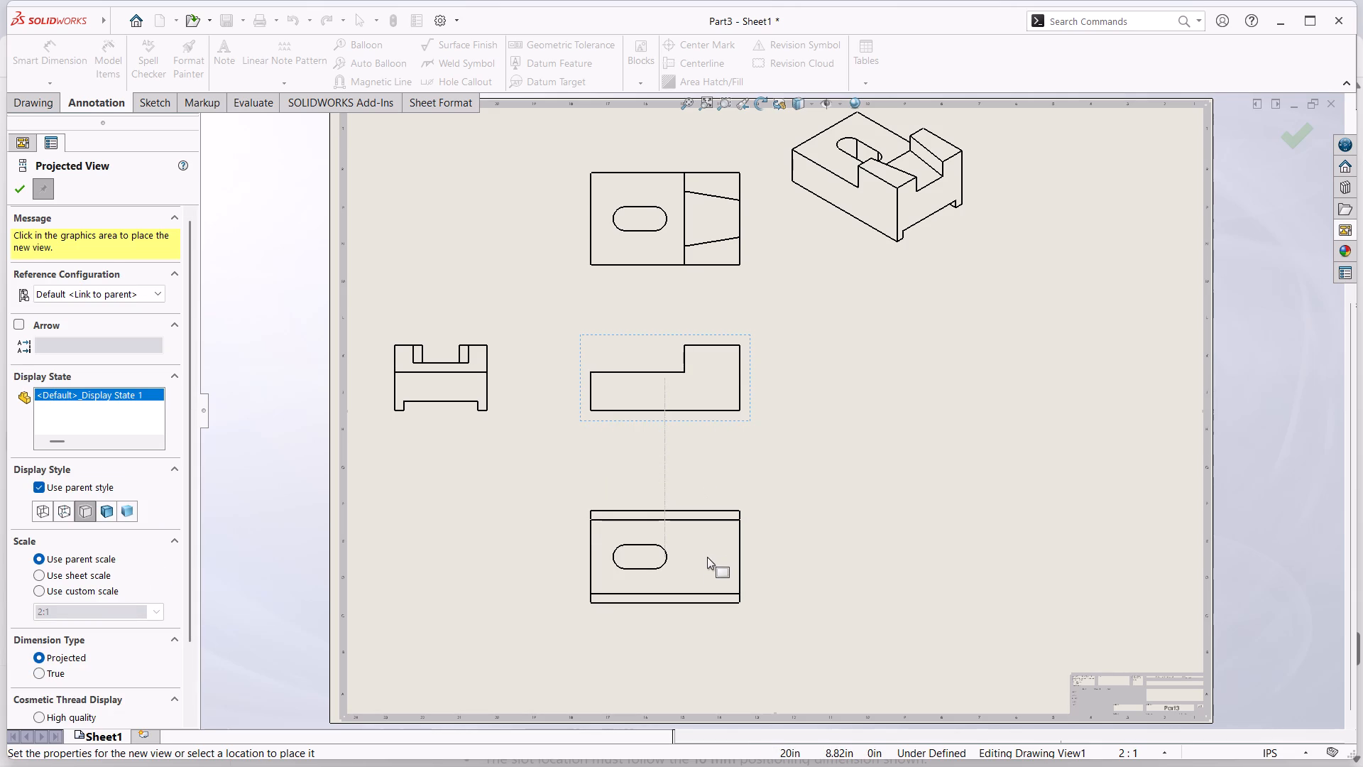
key("Escape")
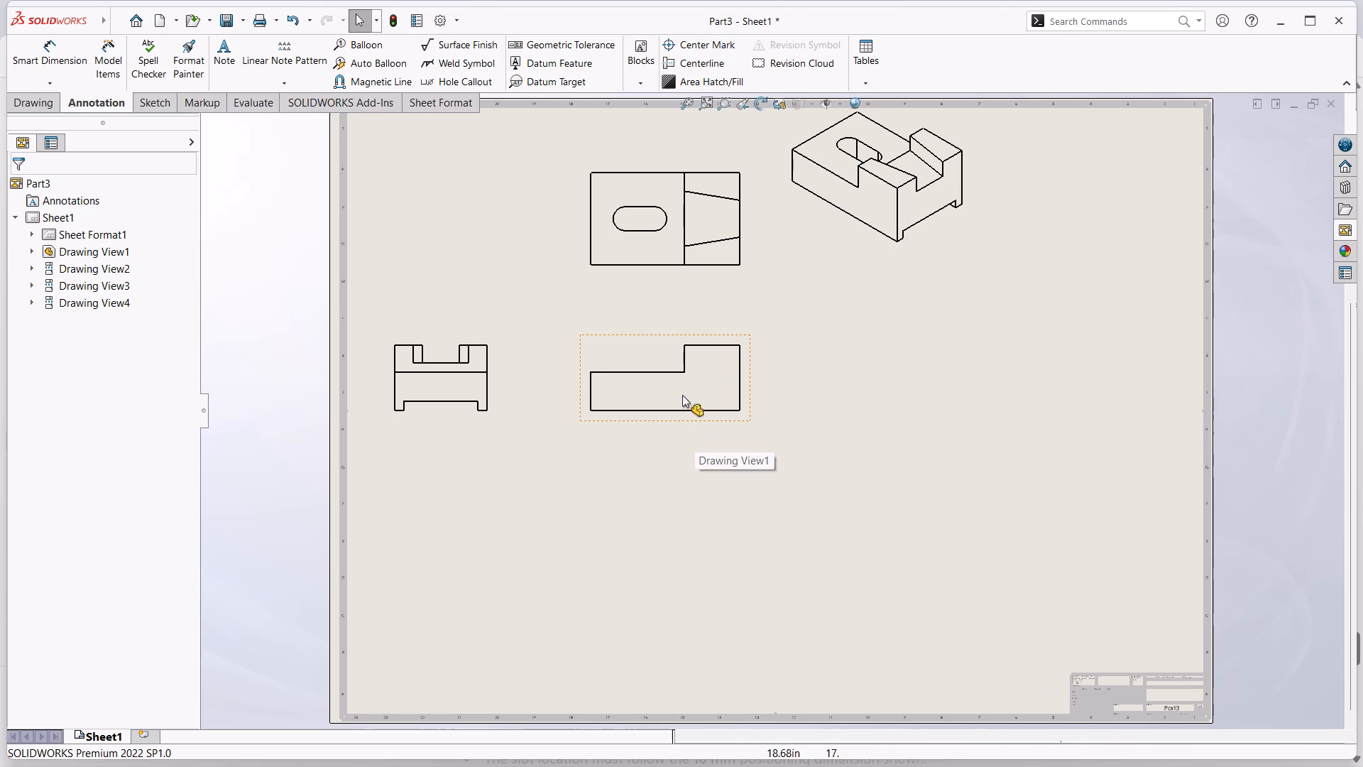
Respace the views: lower the front view with its aligned left view, lower the top view, and move the isometric view towards the sheet's upper-right corner.
left_click_drag(682, 395, 667, 555)
key("Escape")
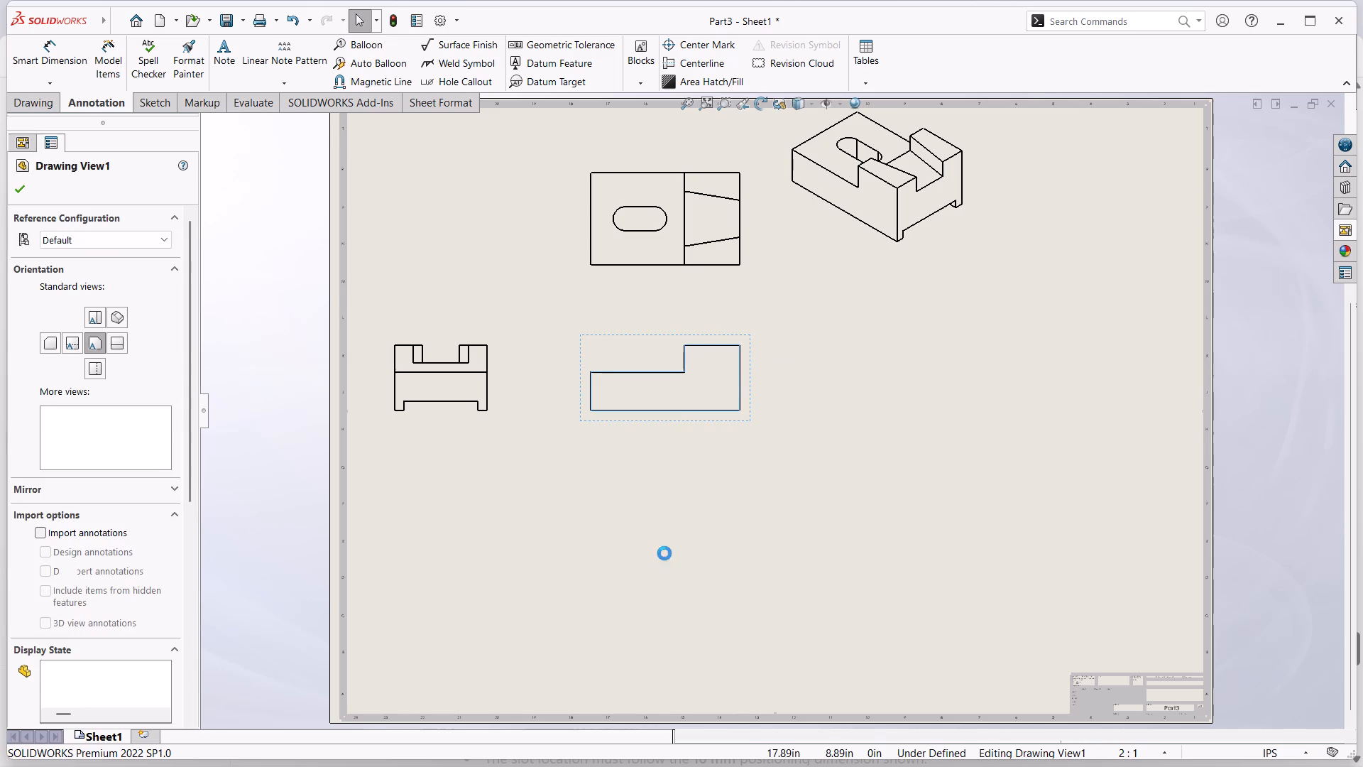
left_click_drag(730, 422, 738, 569)
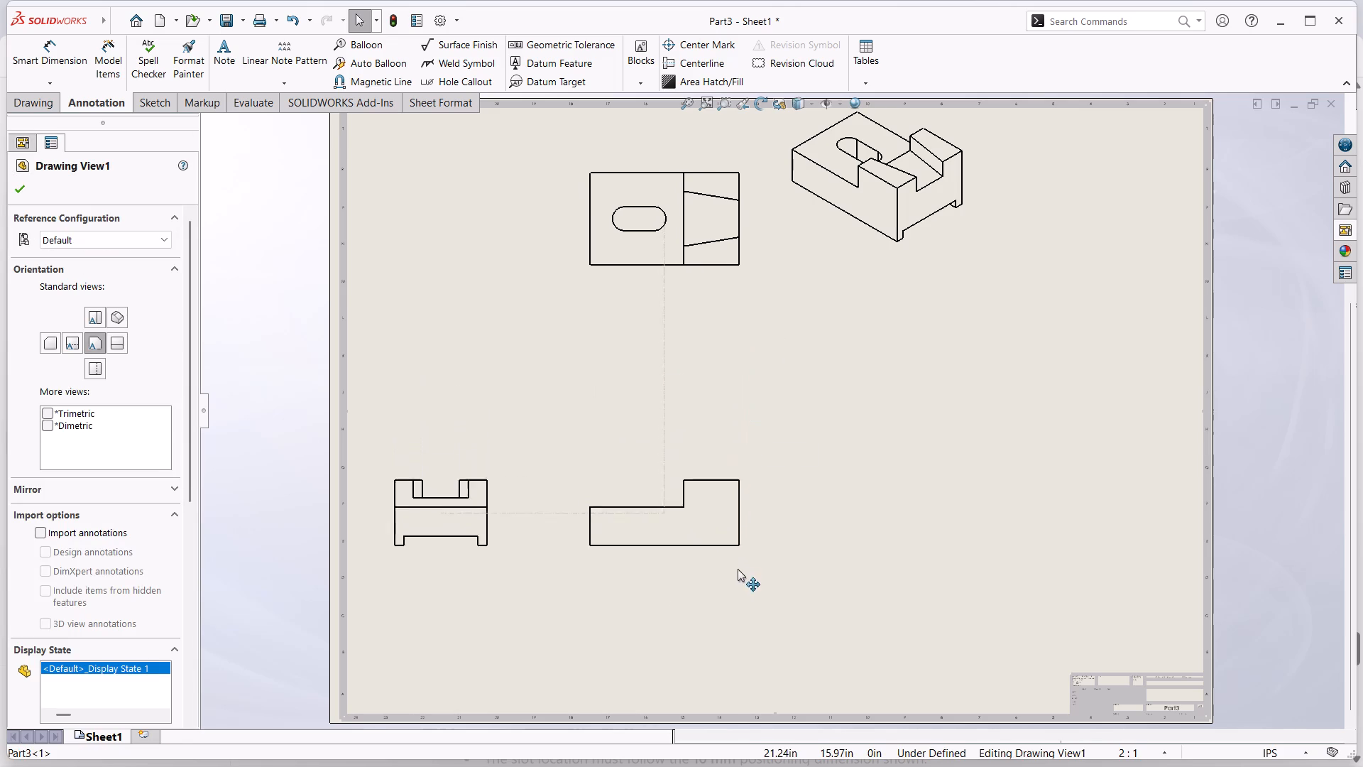
left_click_drag(738, 569, 731, 590)
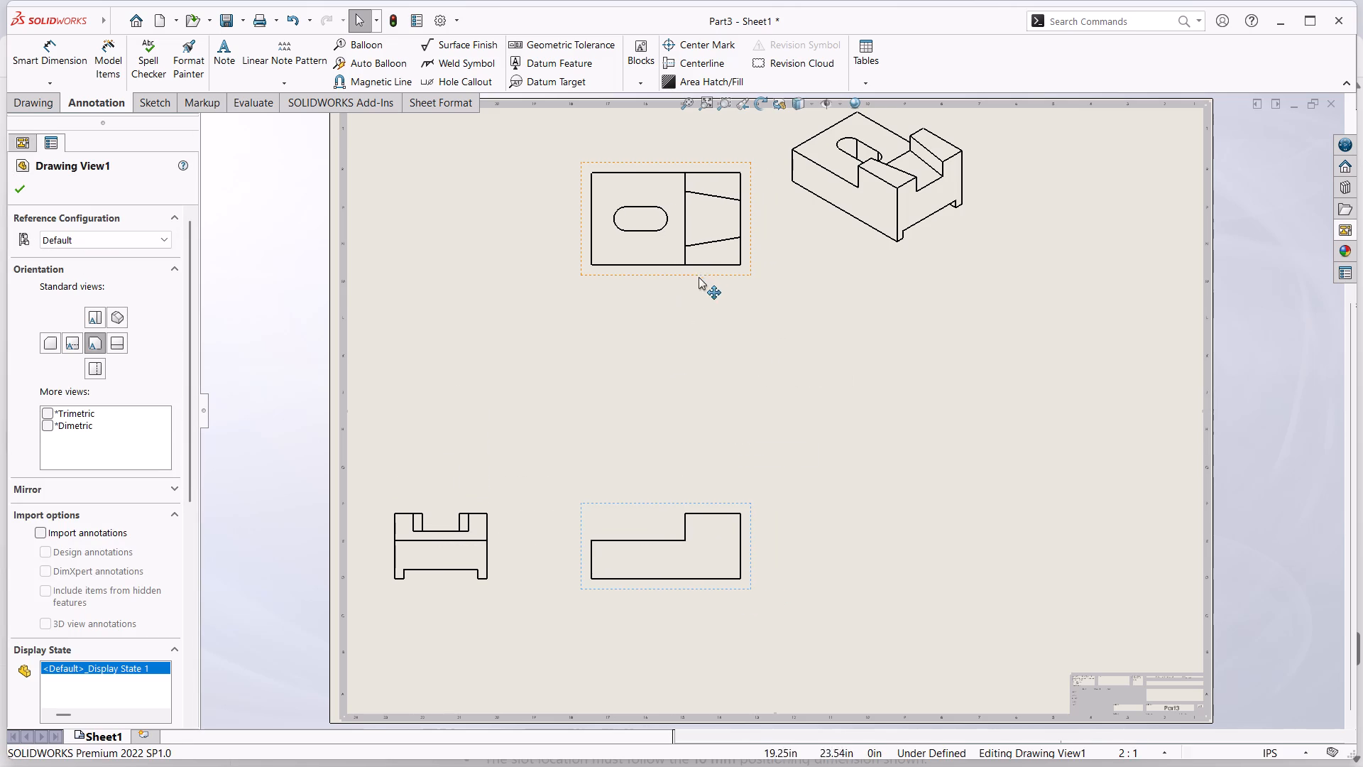
left_click_drag(706, 273, 677, 412)
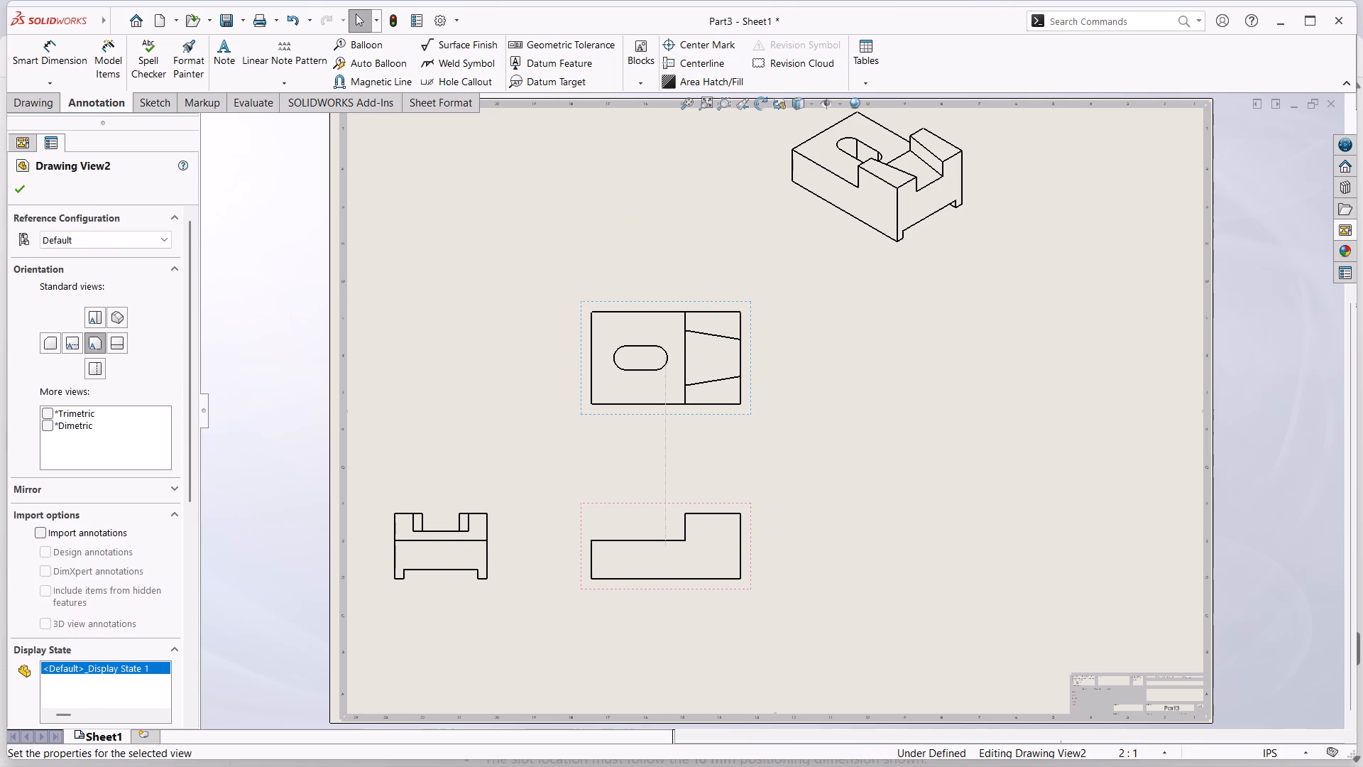
left_click_drag(954, 251, 1120, 324)
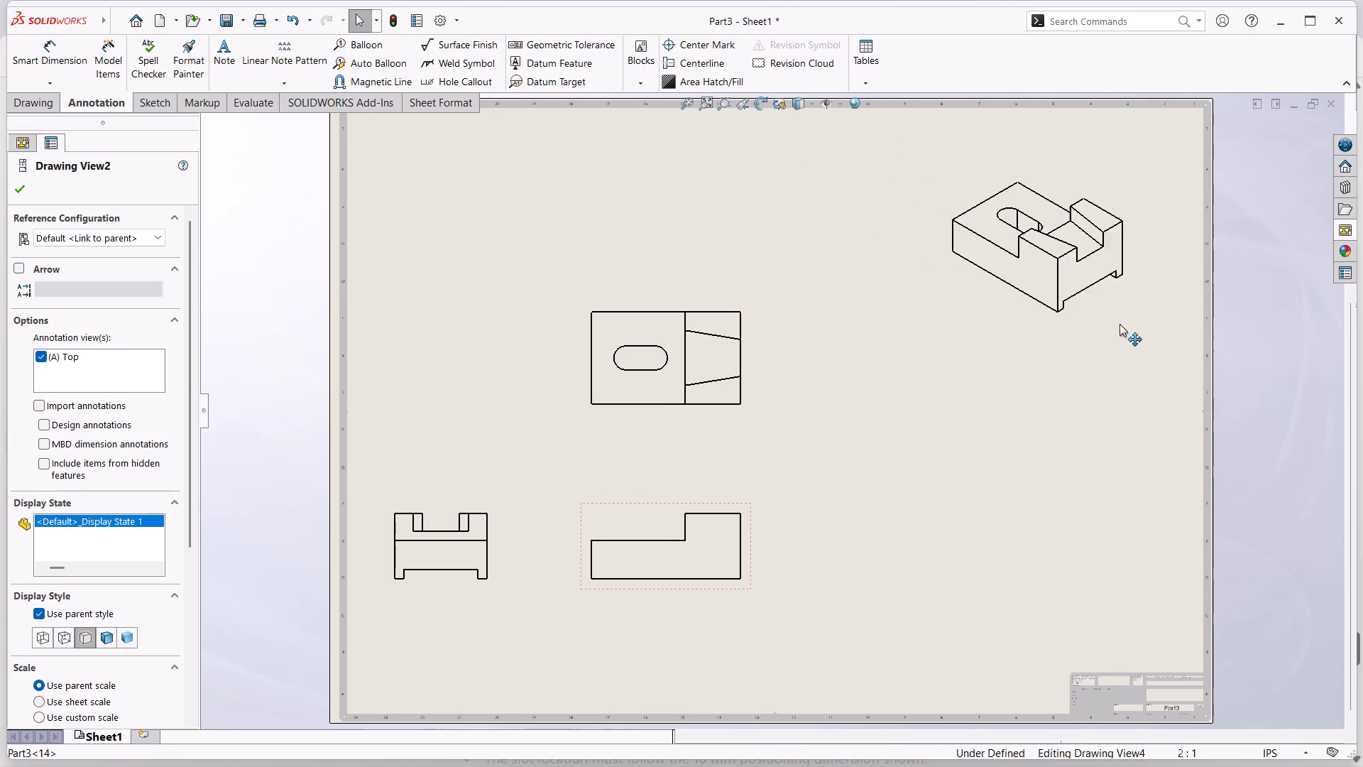
left_click_drag(1120, 324, 1115, 326)
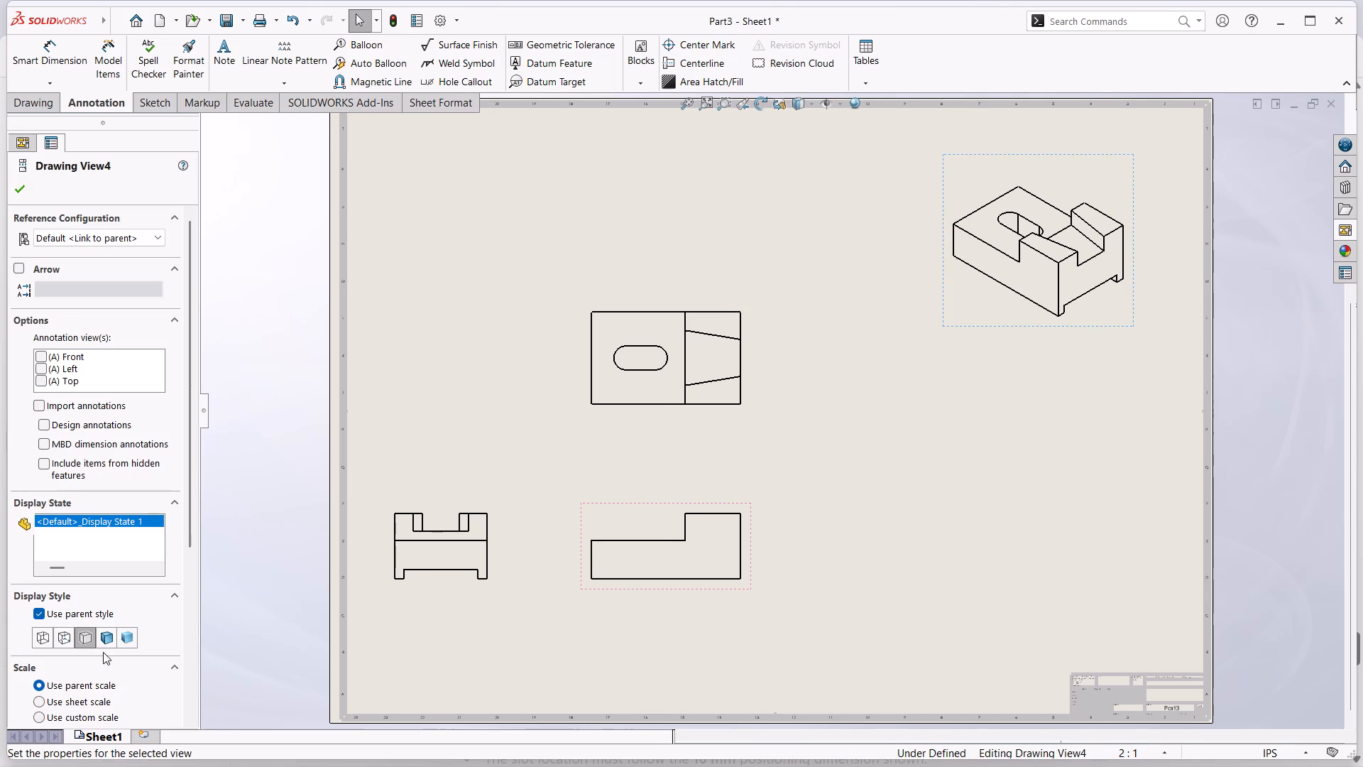
Set the isometric view's display style to Shaded With Edges.
left_click(104, 641)
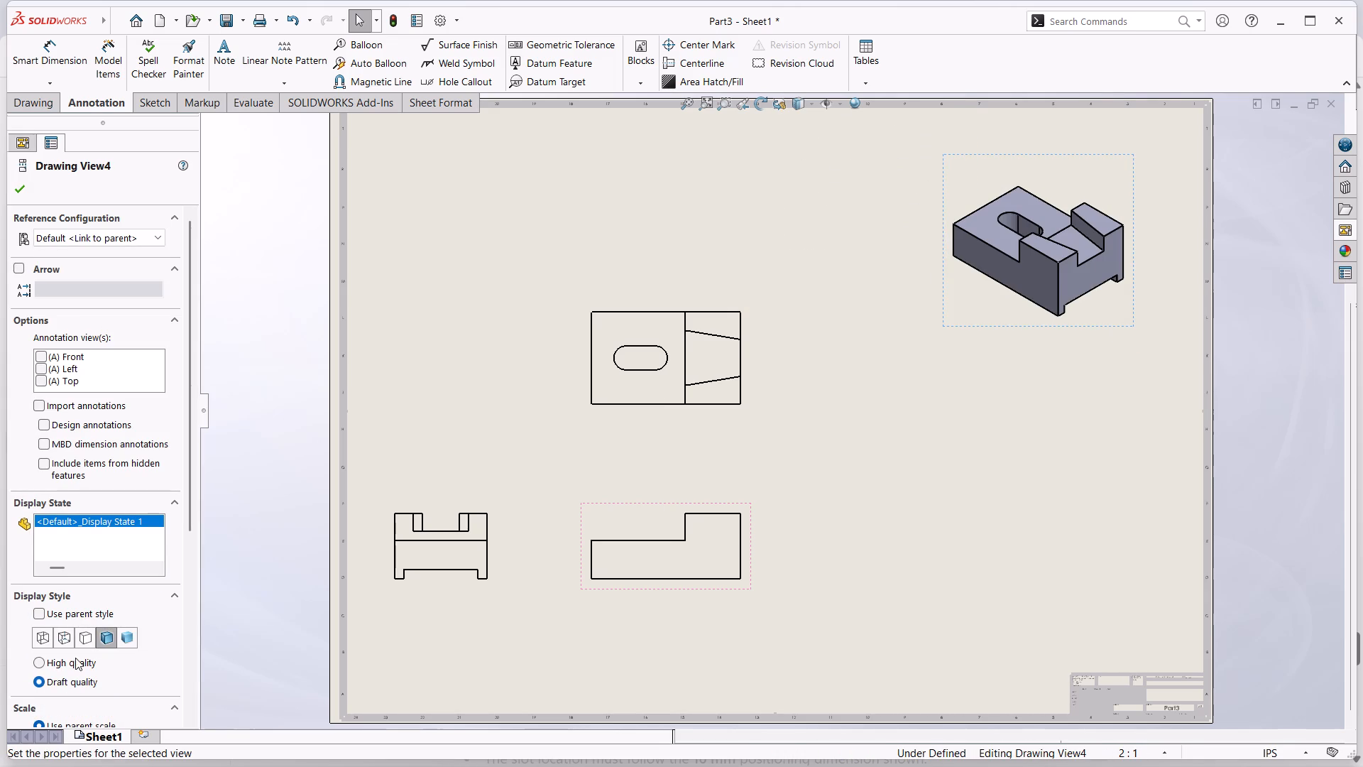
Give the isometric view a custom scale, trying 1:100, 1:1 and 5:1 before settling on 2:1.
scroll(82, 650, "down", 1)
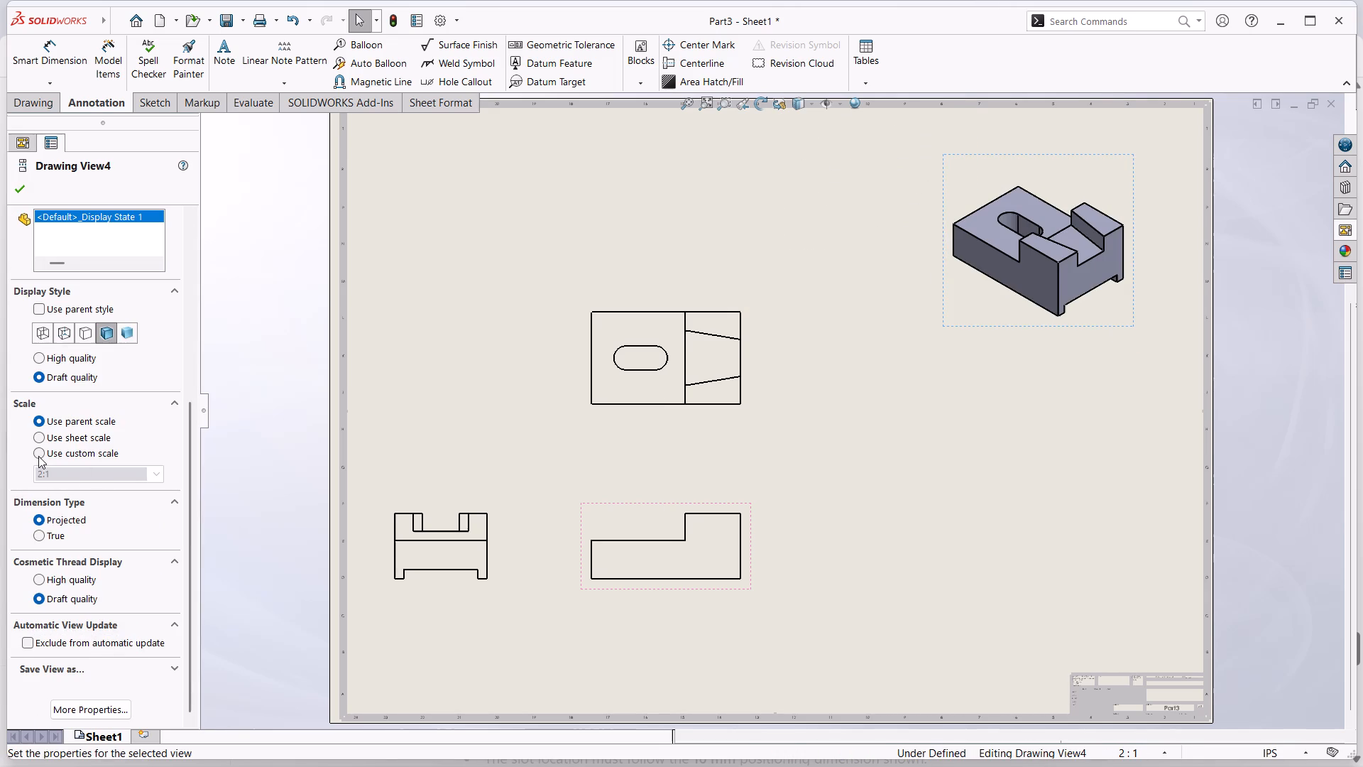
left_click(40, 457)
left_click(157, 473)
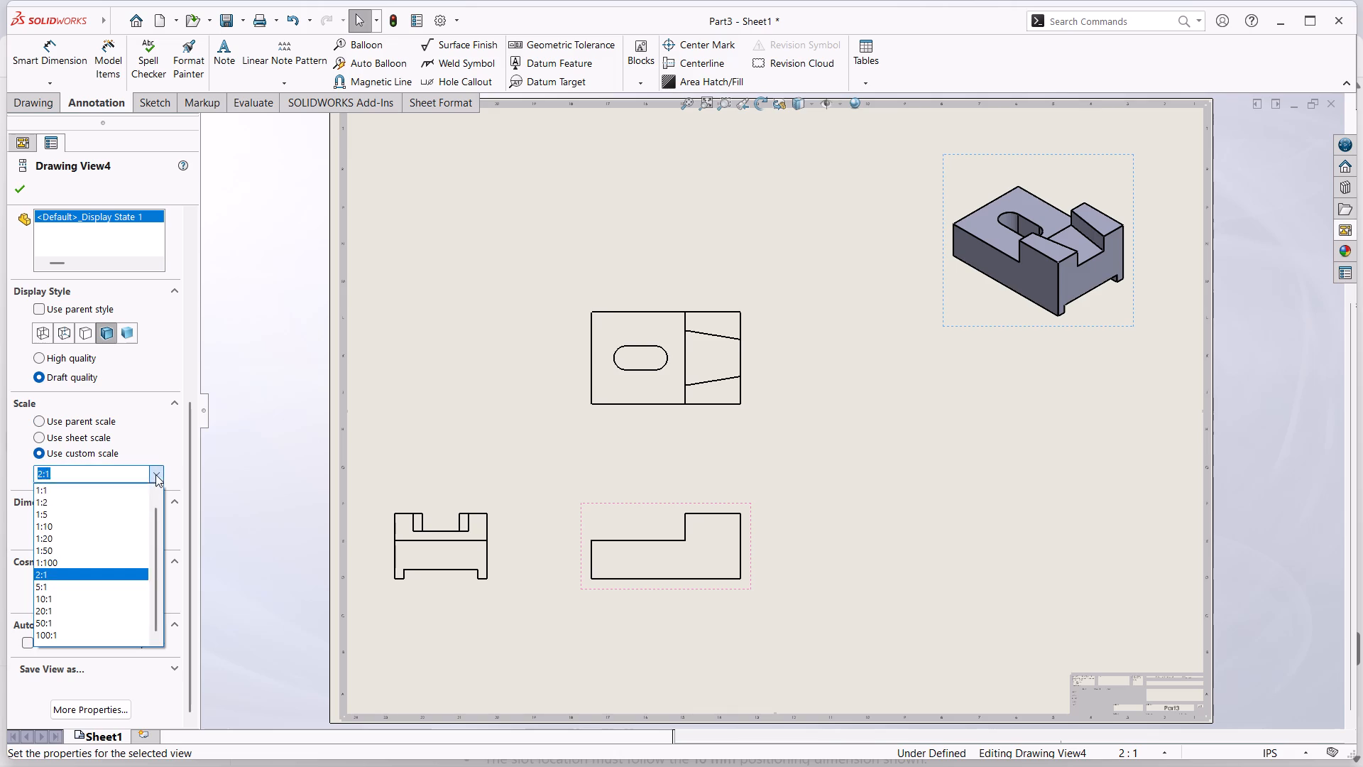
left_click(105, 561)
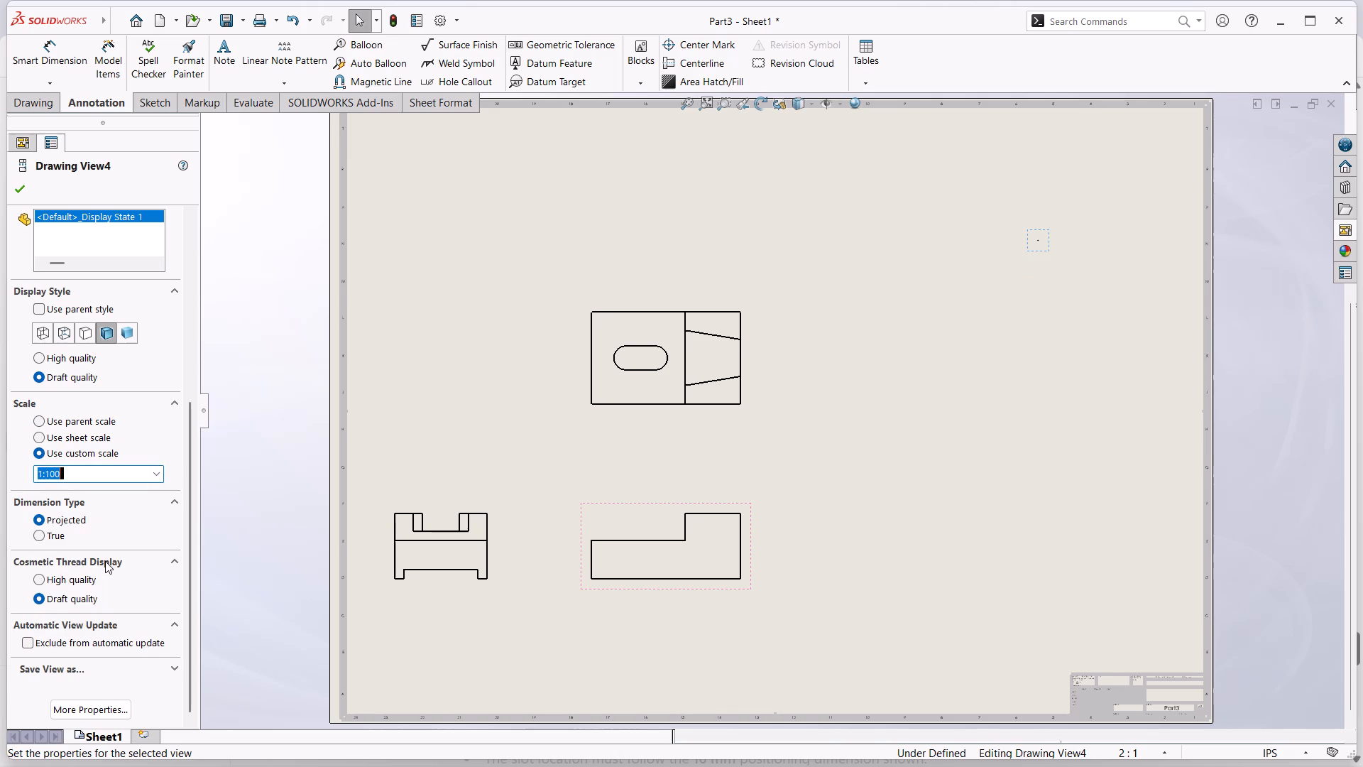
left_click(156, 472)
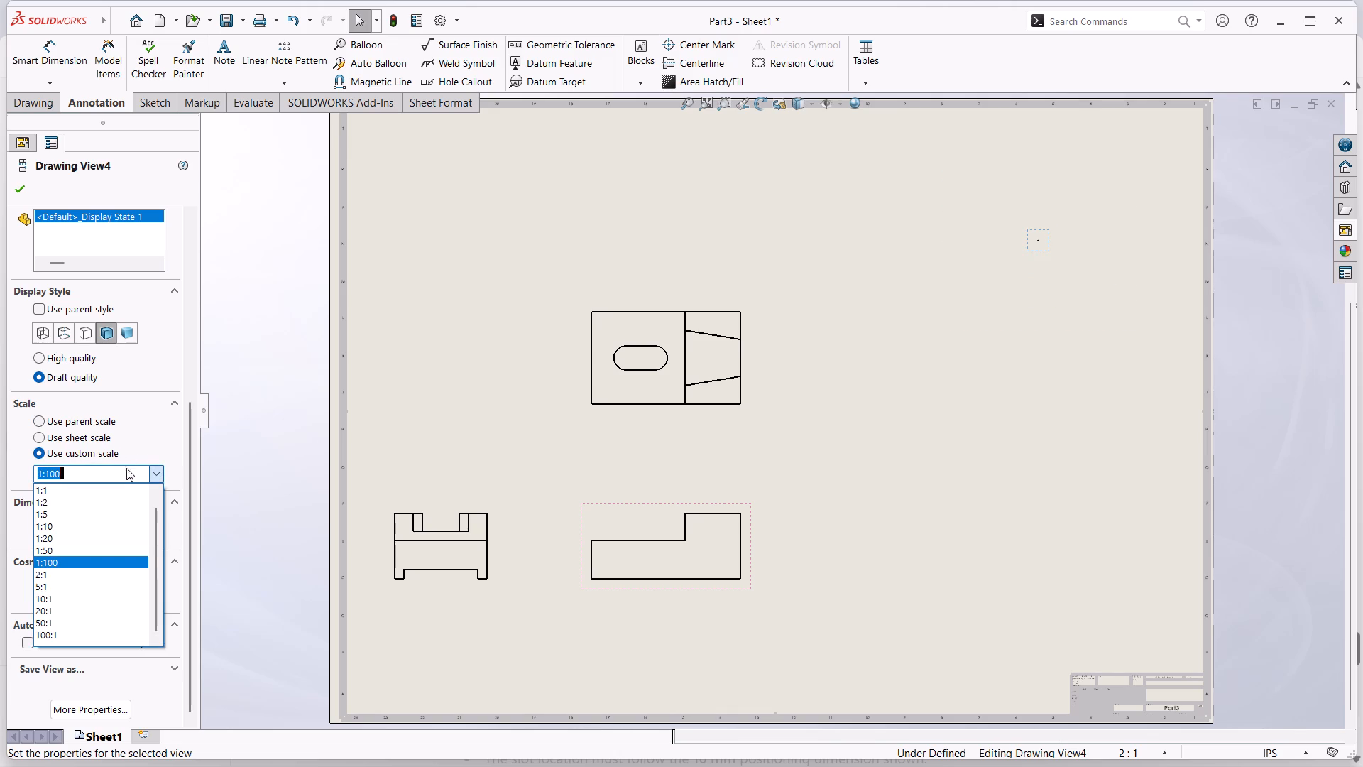
left_click(121, 489)
left_click(150, 477)
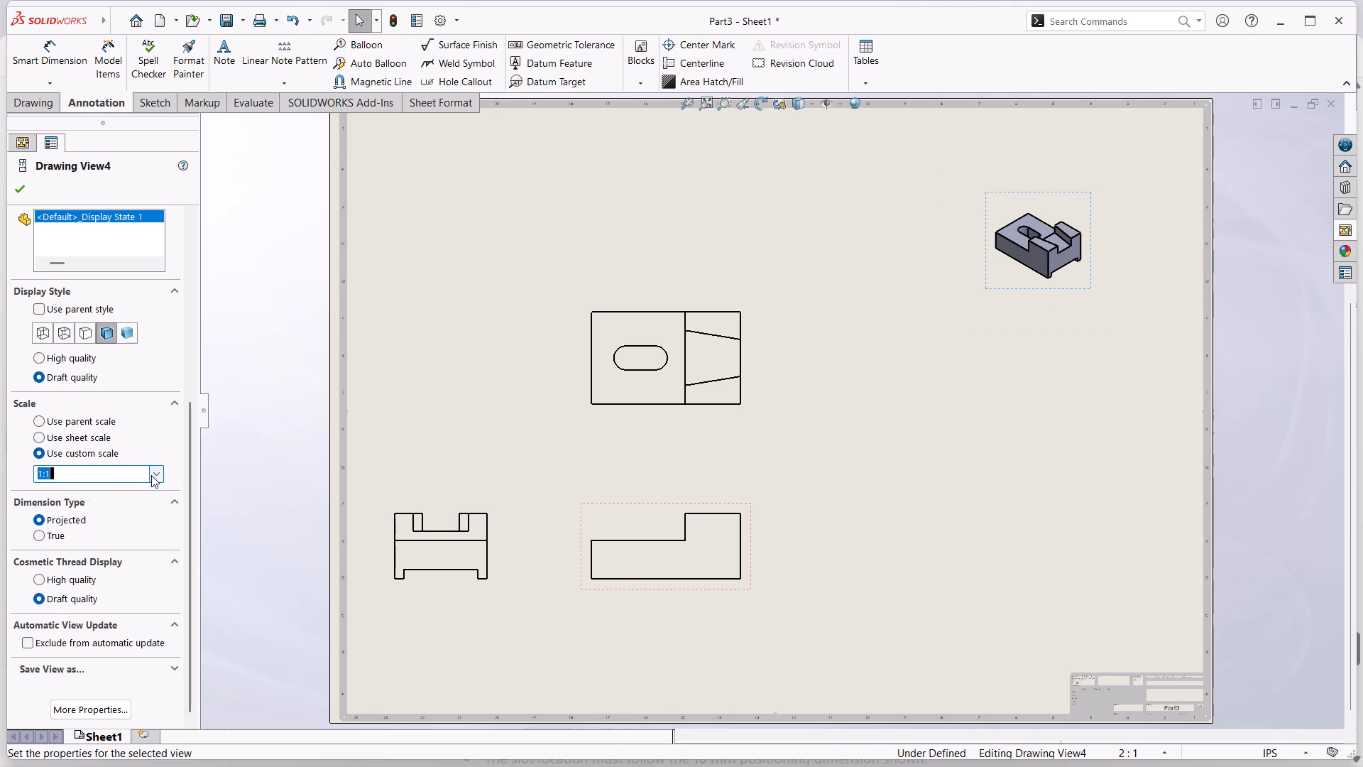
left_click(110, 579)
left_click(164, 473)
left_click(160, 474)
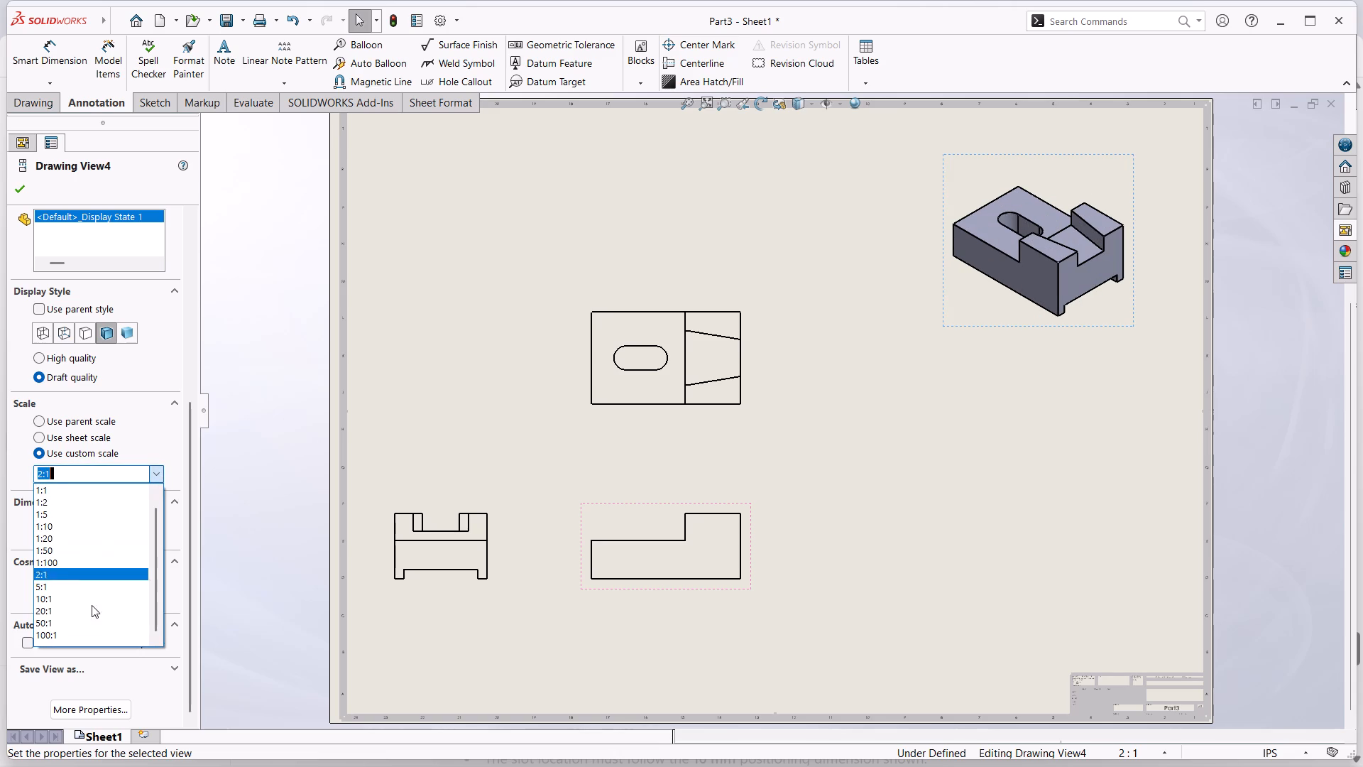
left_click(92, 582)
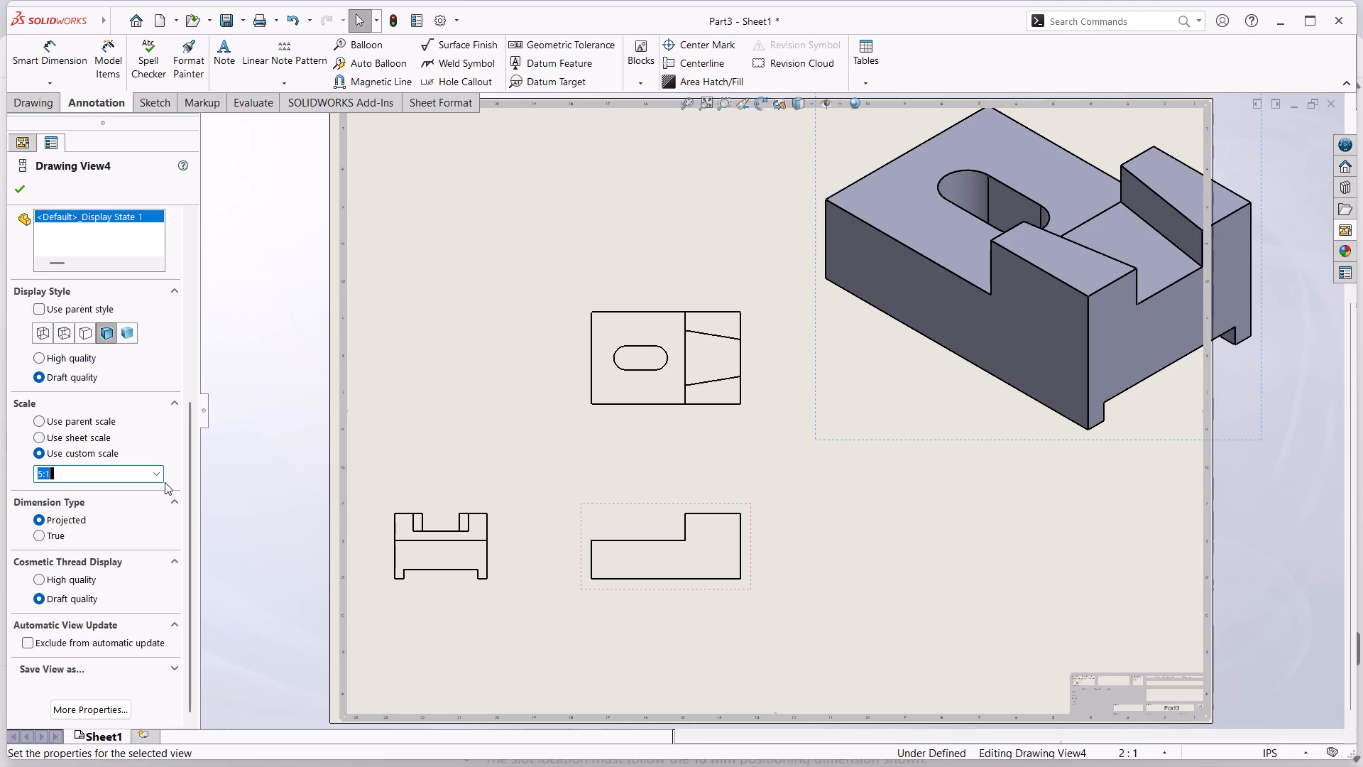
left_click(160, 475)
left_click(70, 571)
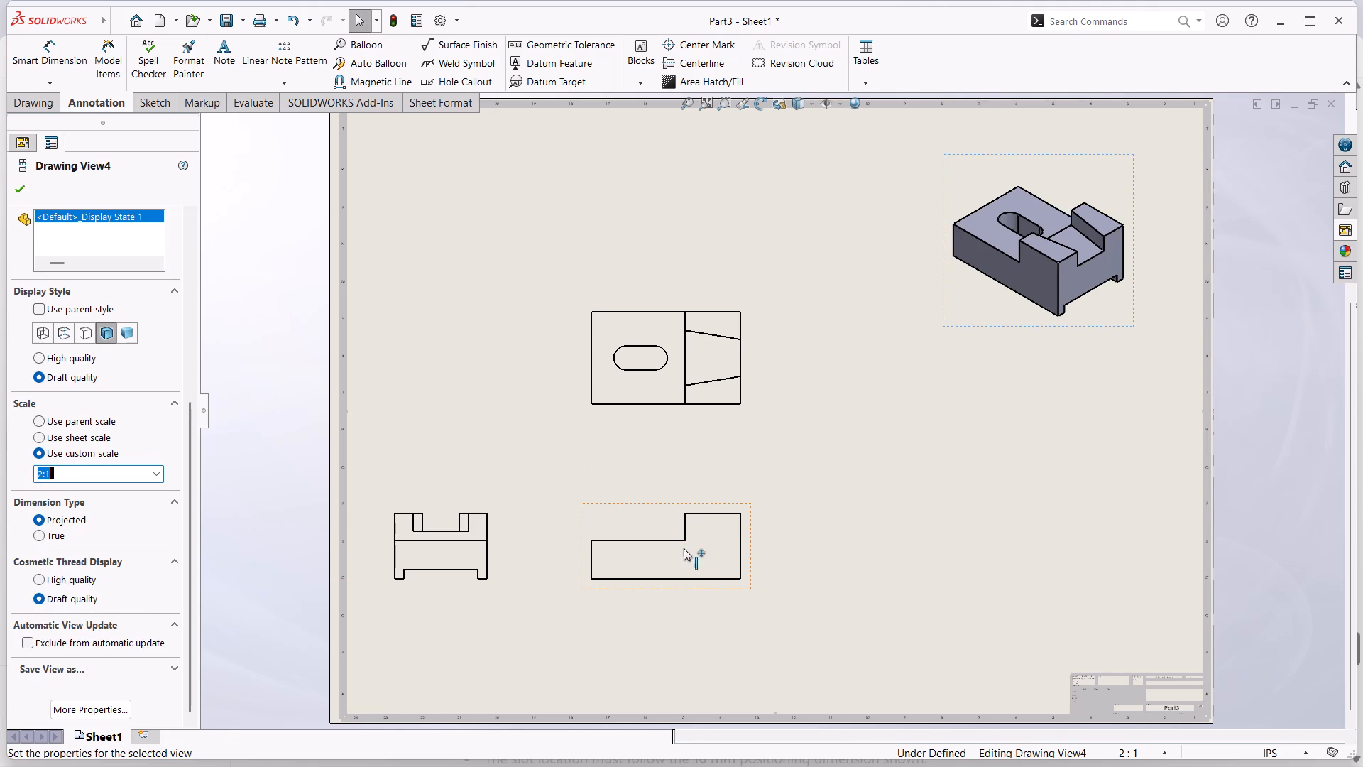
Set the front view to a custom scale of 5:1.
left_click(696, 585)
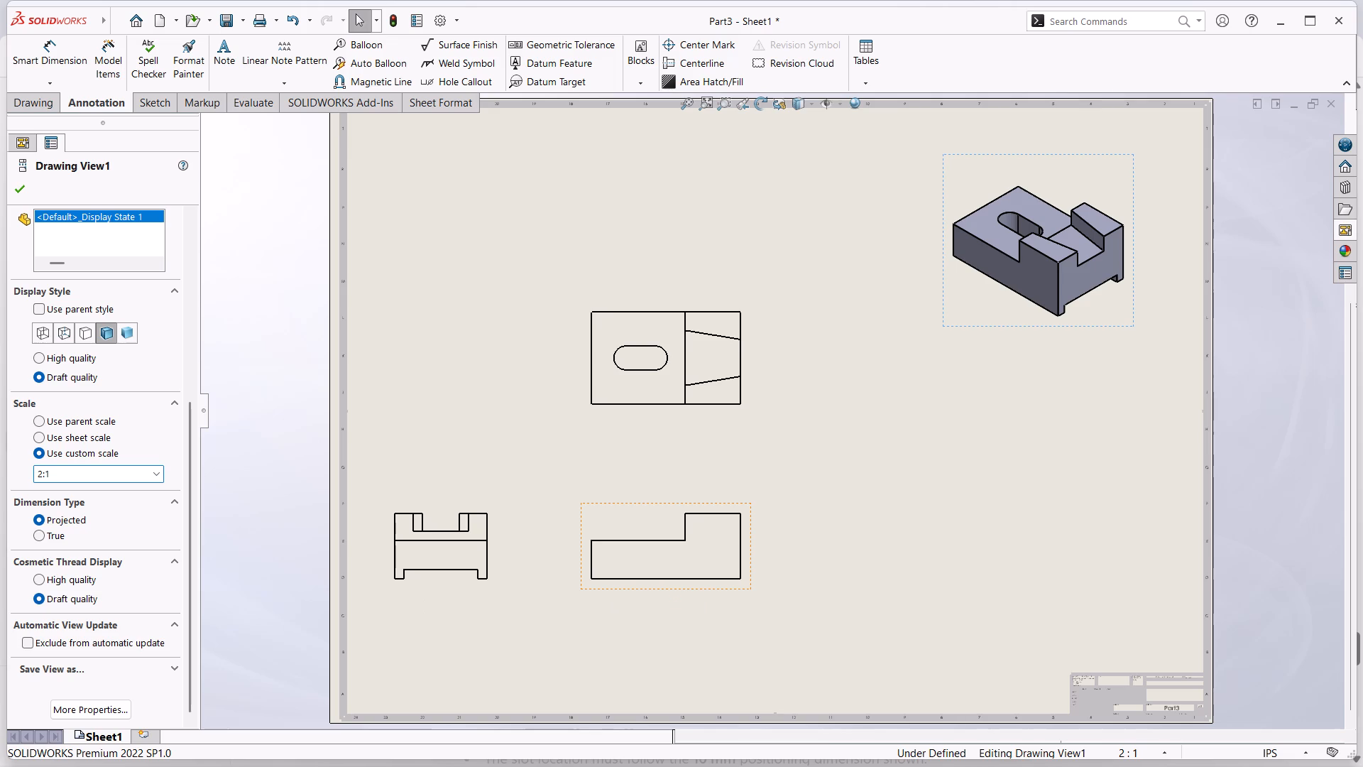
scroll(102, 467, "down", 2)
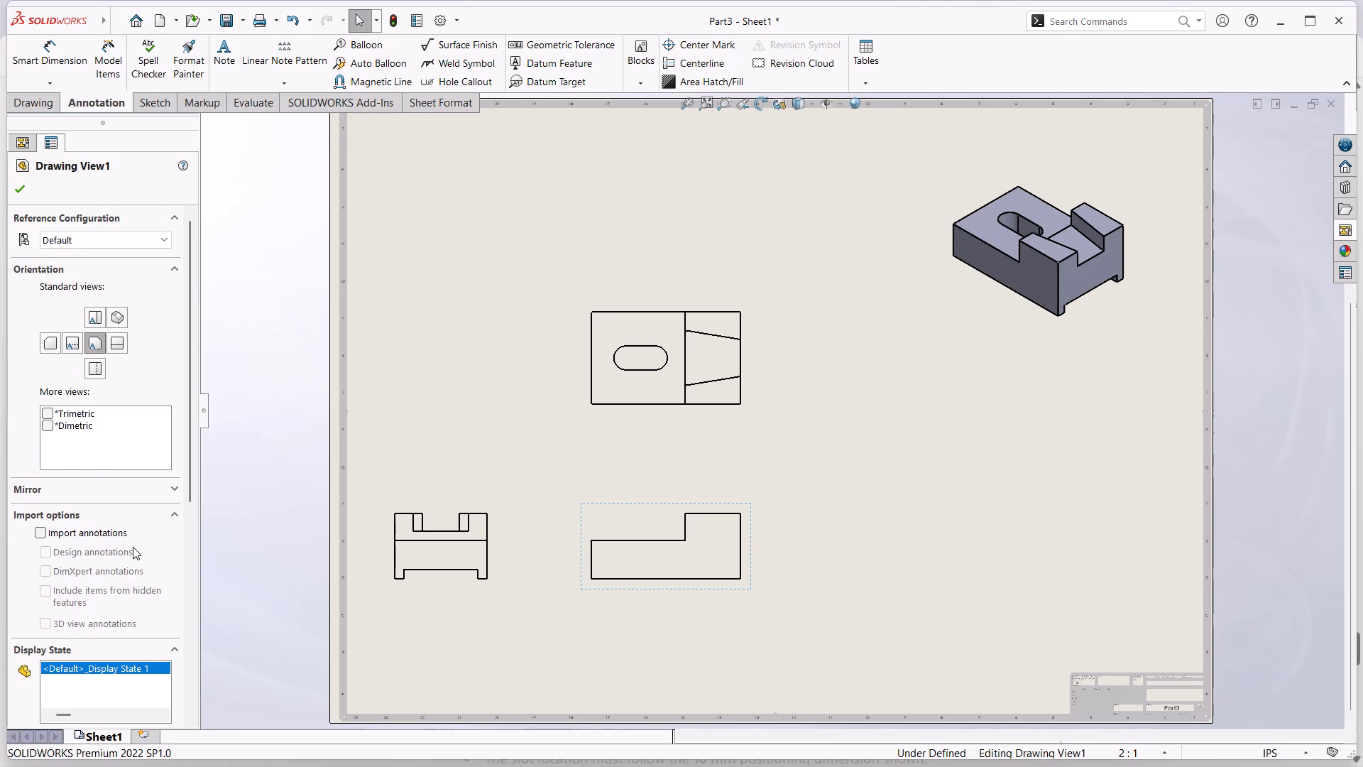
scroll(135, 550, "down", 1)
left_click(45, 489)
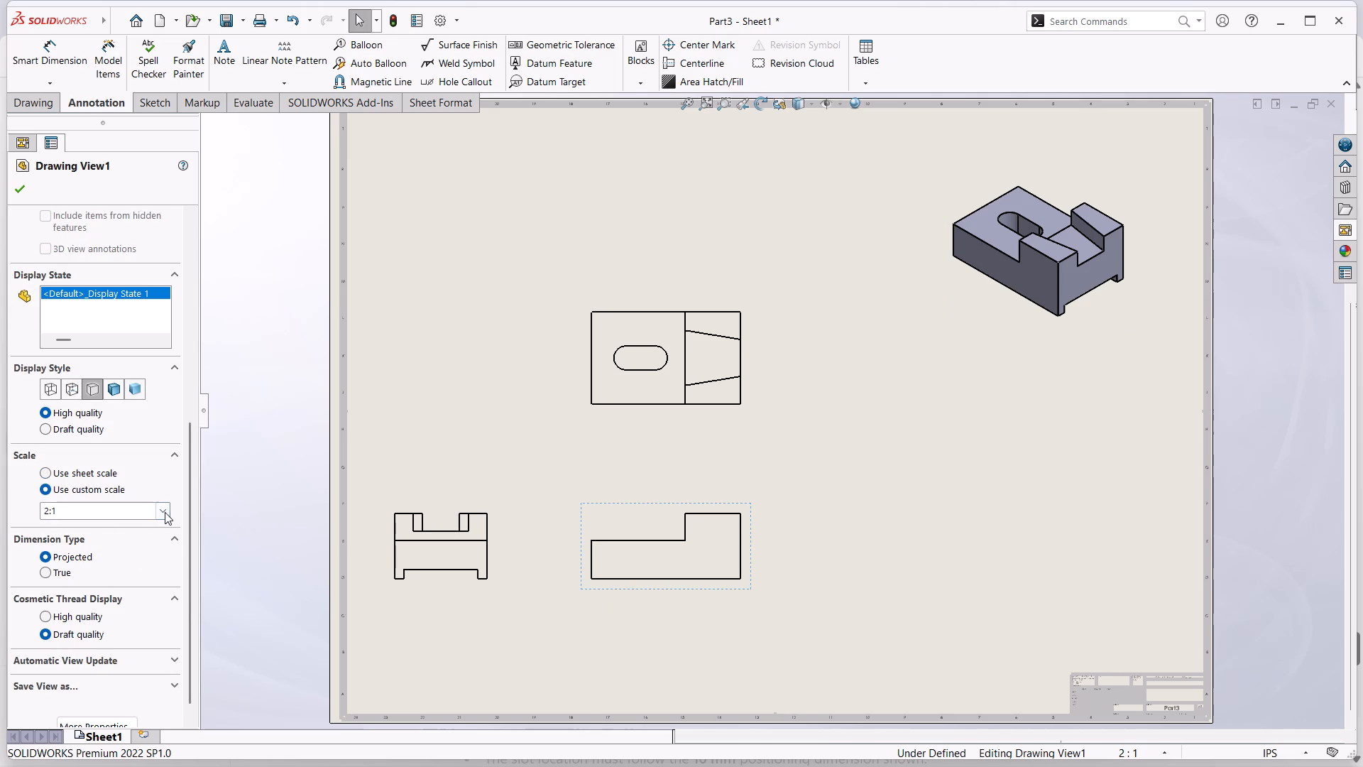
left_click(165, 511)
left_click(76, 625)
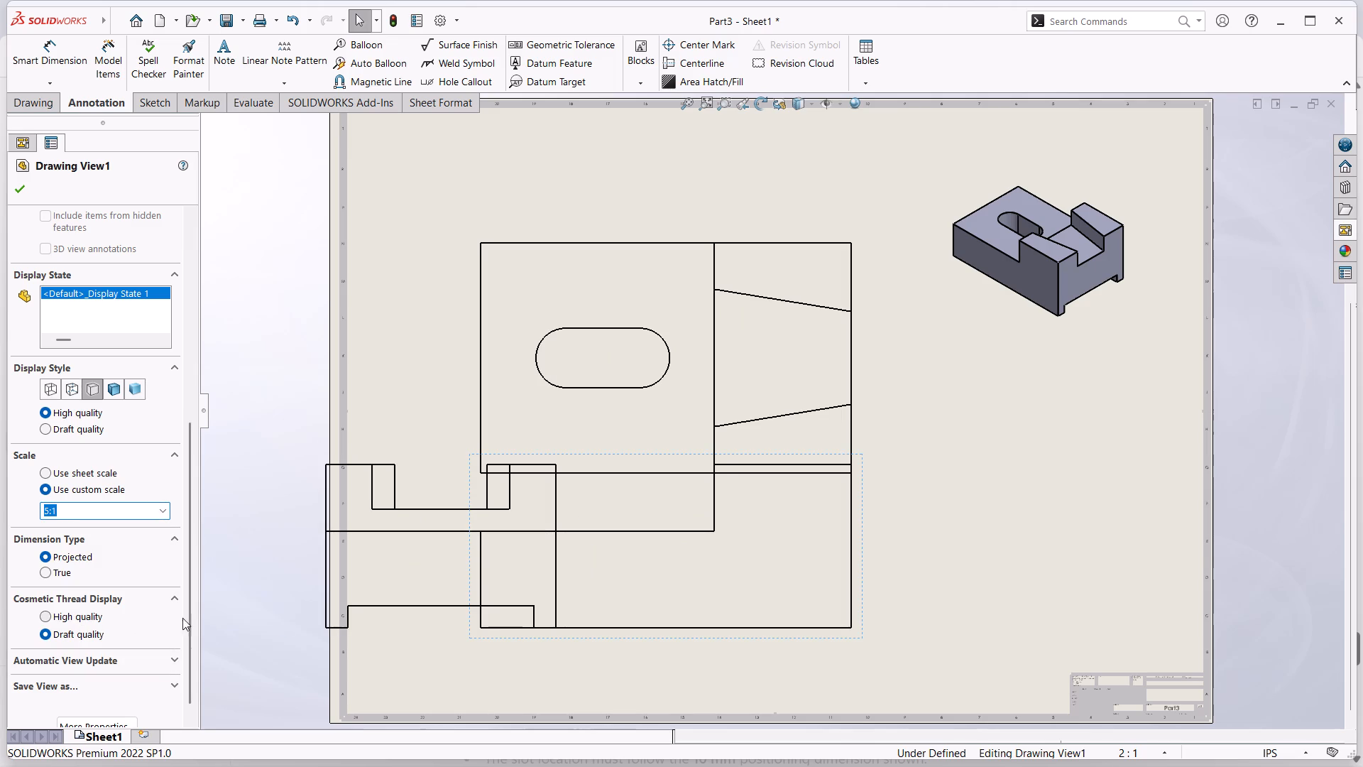
Spread the enlarged views apart by shifting the front view sideways and down, raising the top view, and nudging the front view back up.
left_click_drag(863, 517, 948, 531)
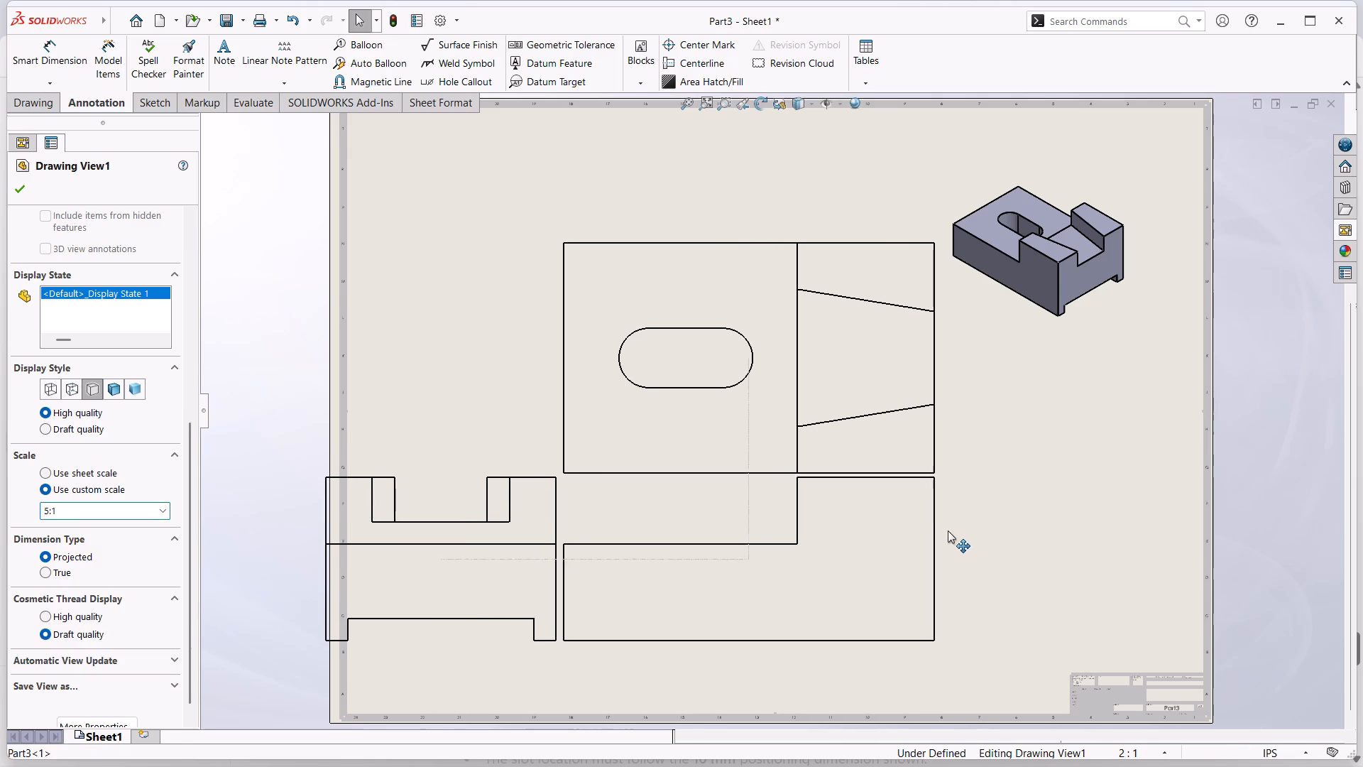
left_click_drag(948, 531, 970, 590)
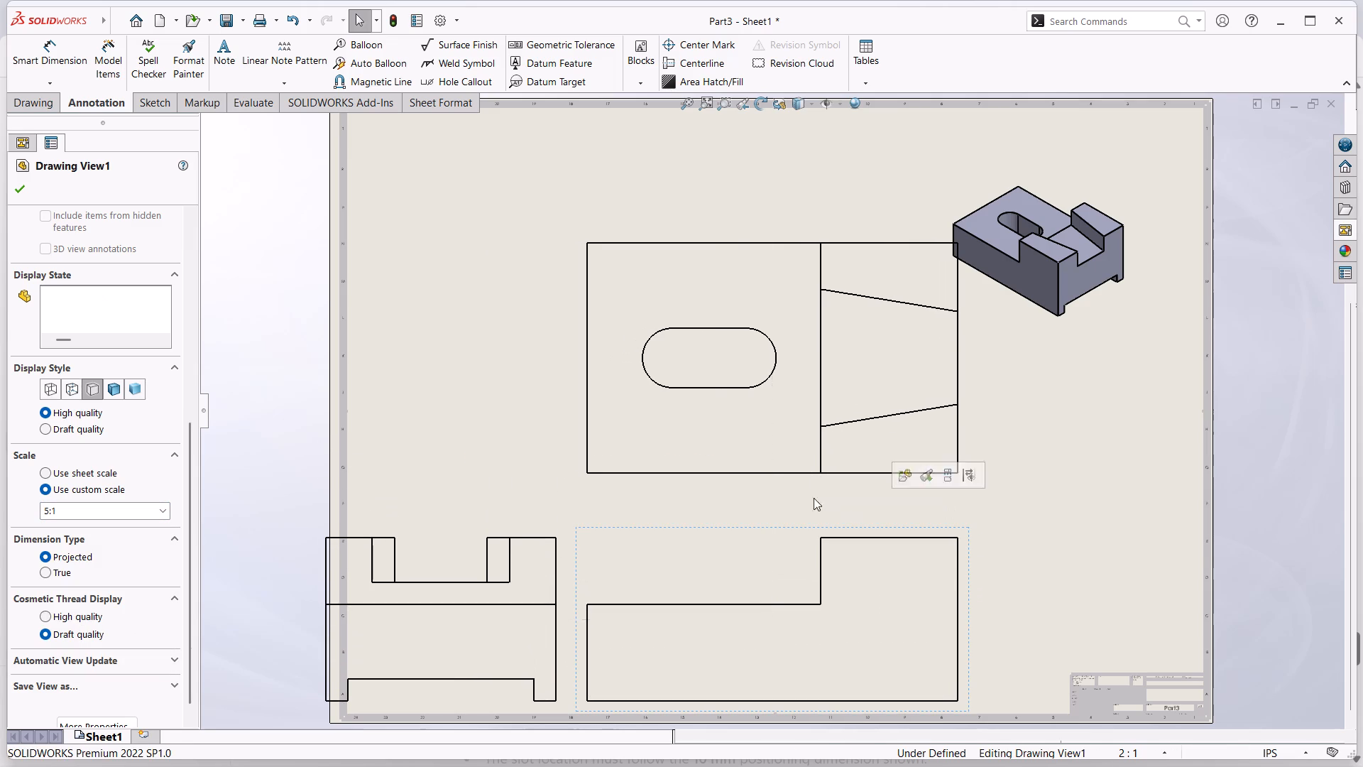
left_click_drag(774, 482, 714, 414)
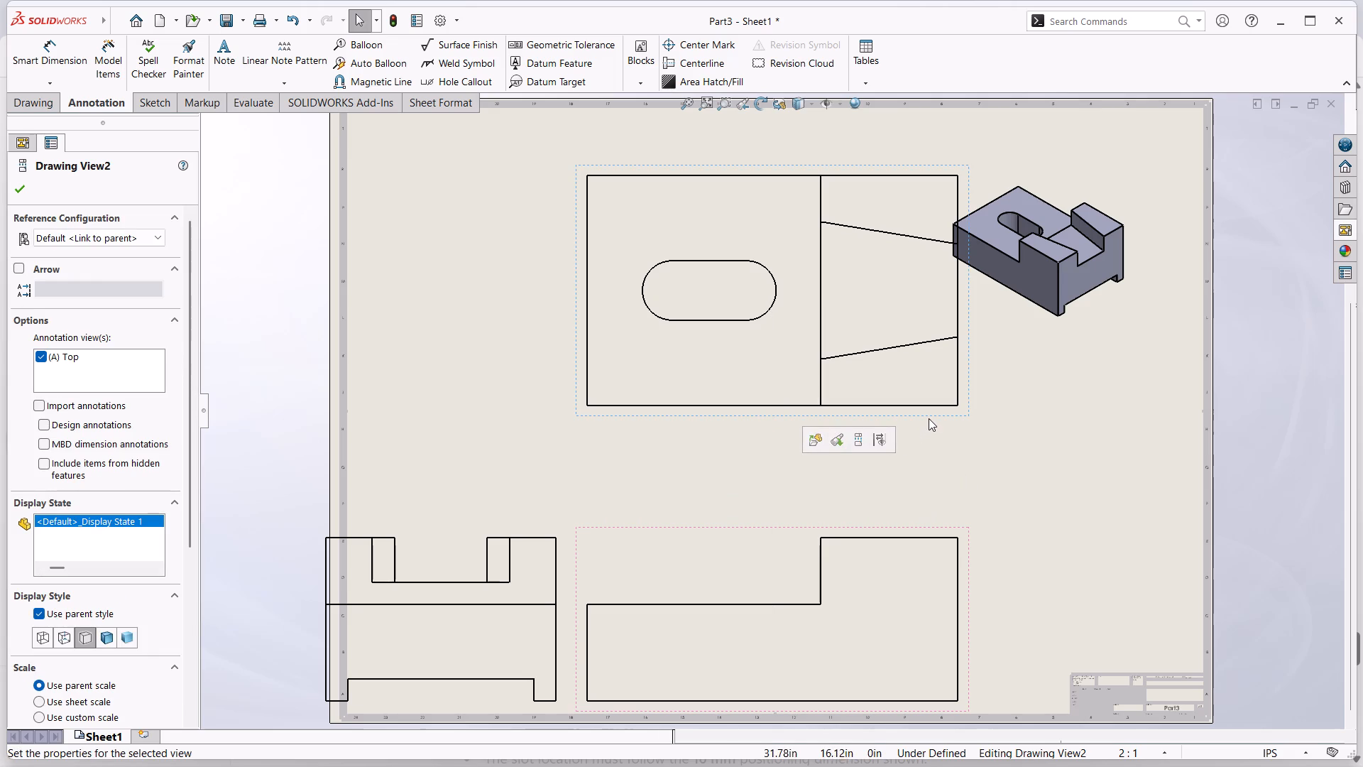
left_click_drag(928, 417, 858, 415)
left_click_drag(889, 415, 789, 415)
left_click_drag(687, 332, 595, 340)
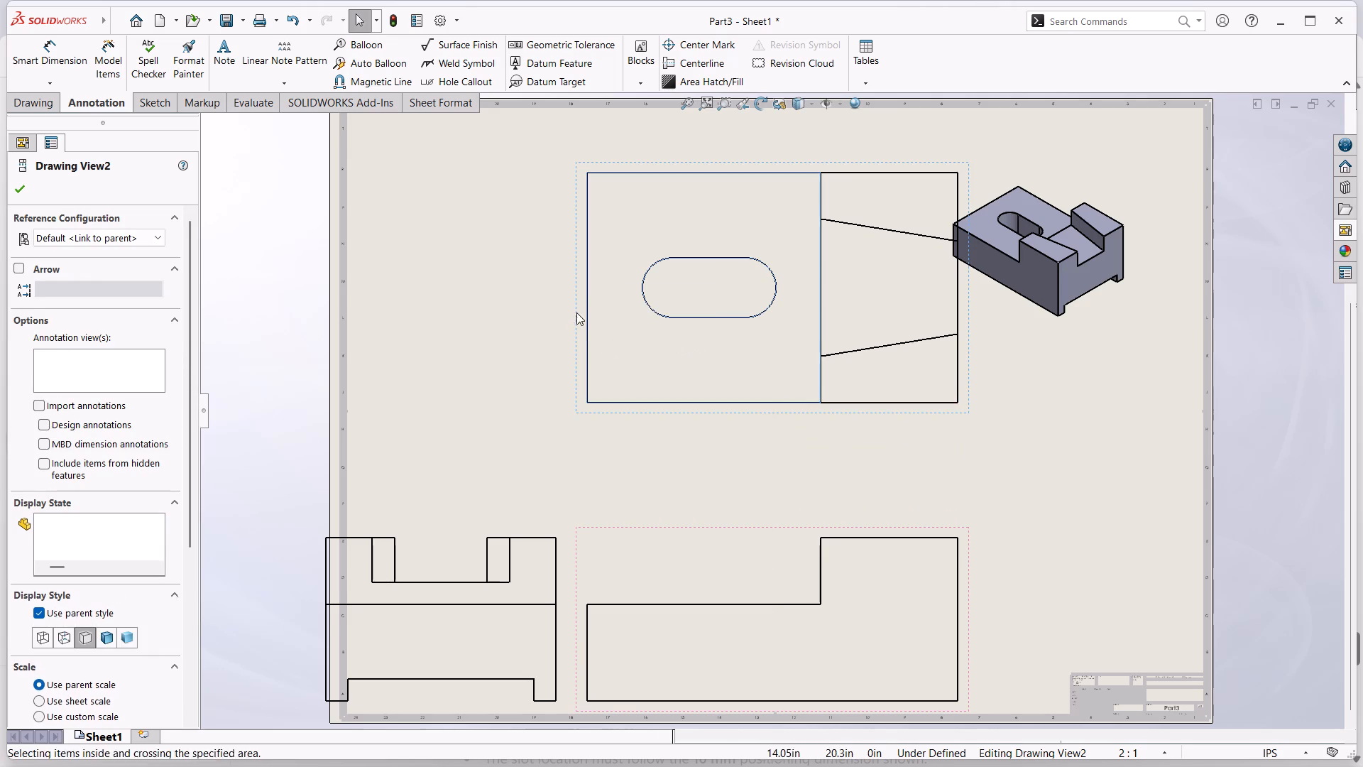
left_click_drag(575, 311, 512, 319)
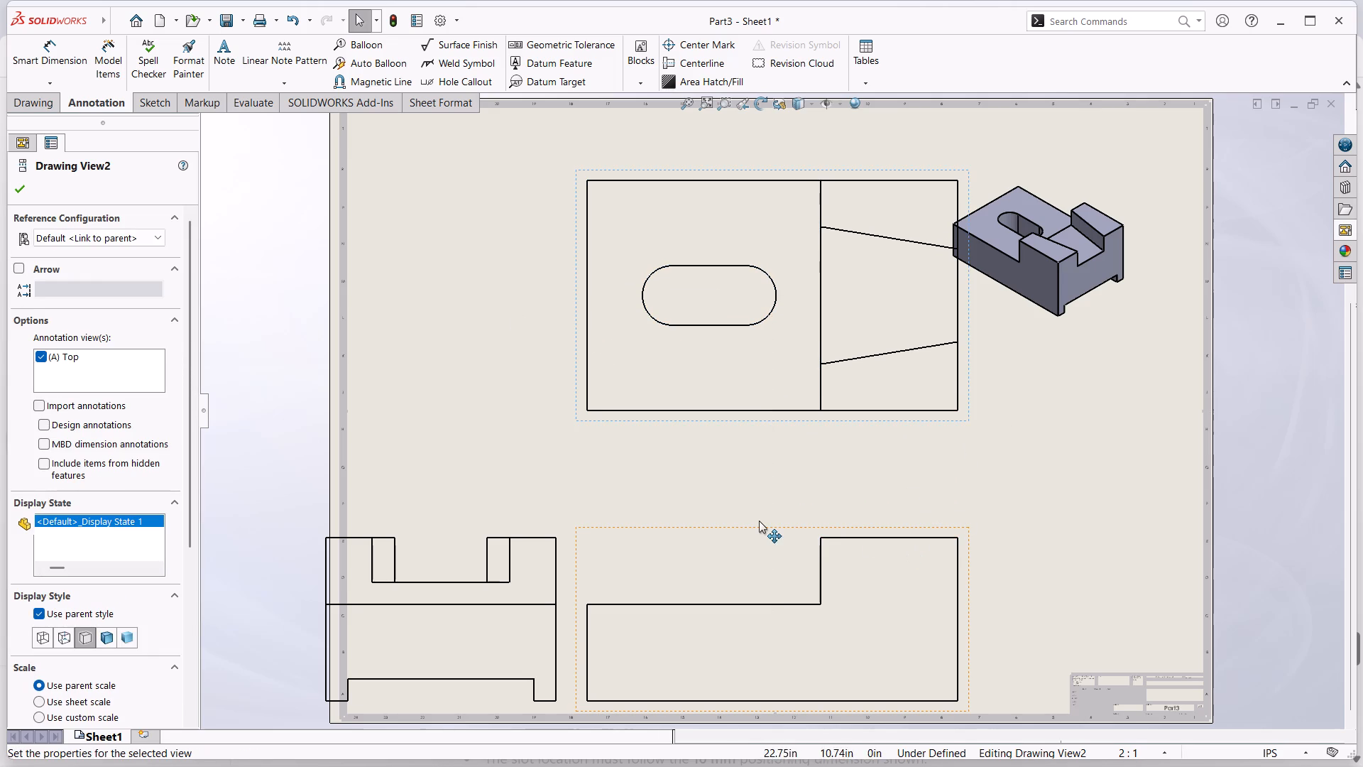
left_click_drag(765, 530, 750, 493)
Set the front view's custom scale to 2:1.
scroll(155, 593, "down", 2)
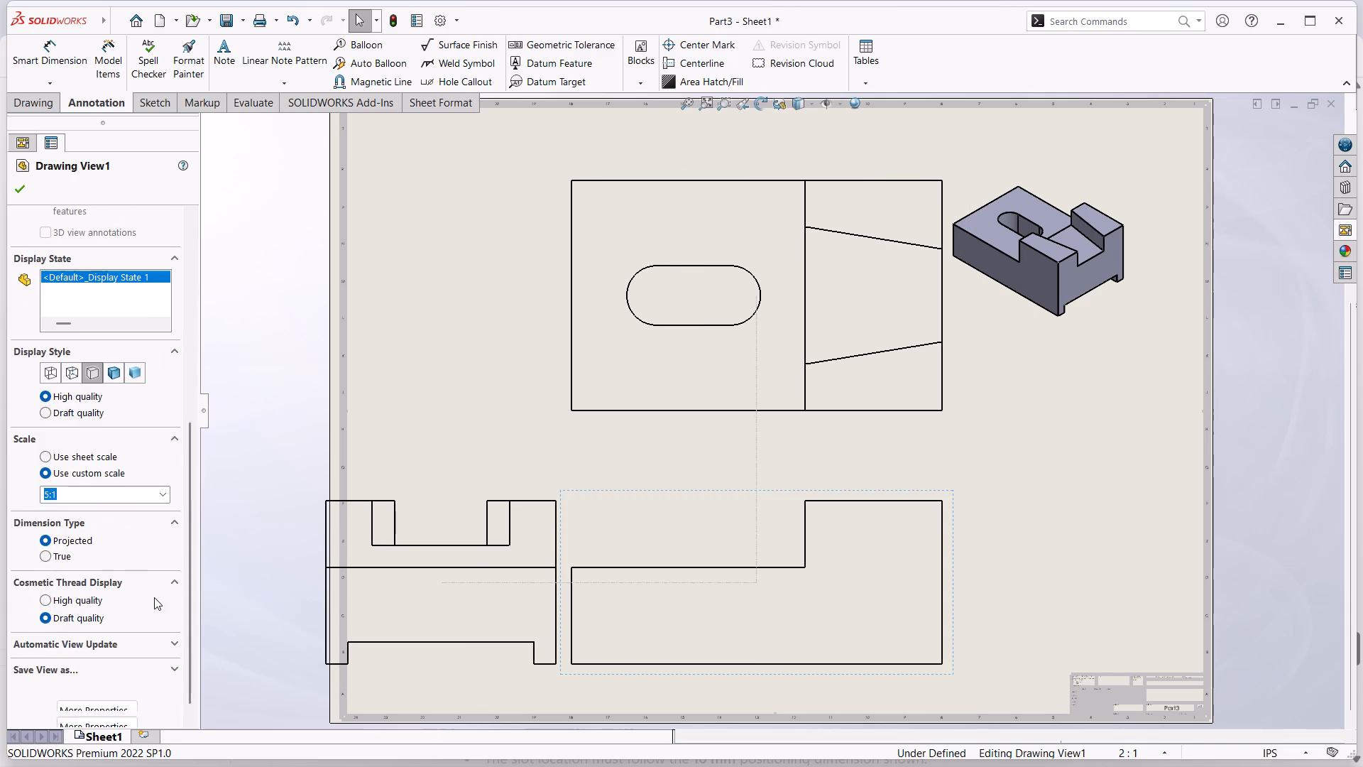
left_click(175, 493)
left_click(168, 494)
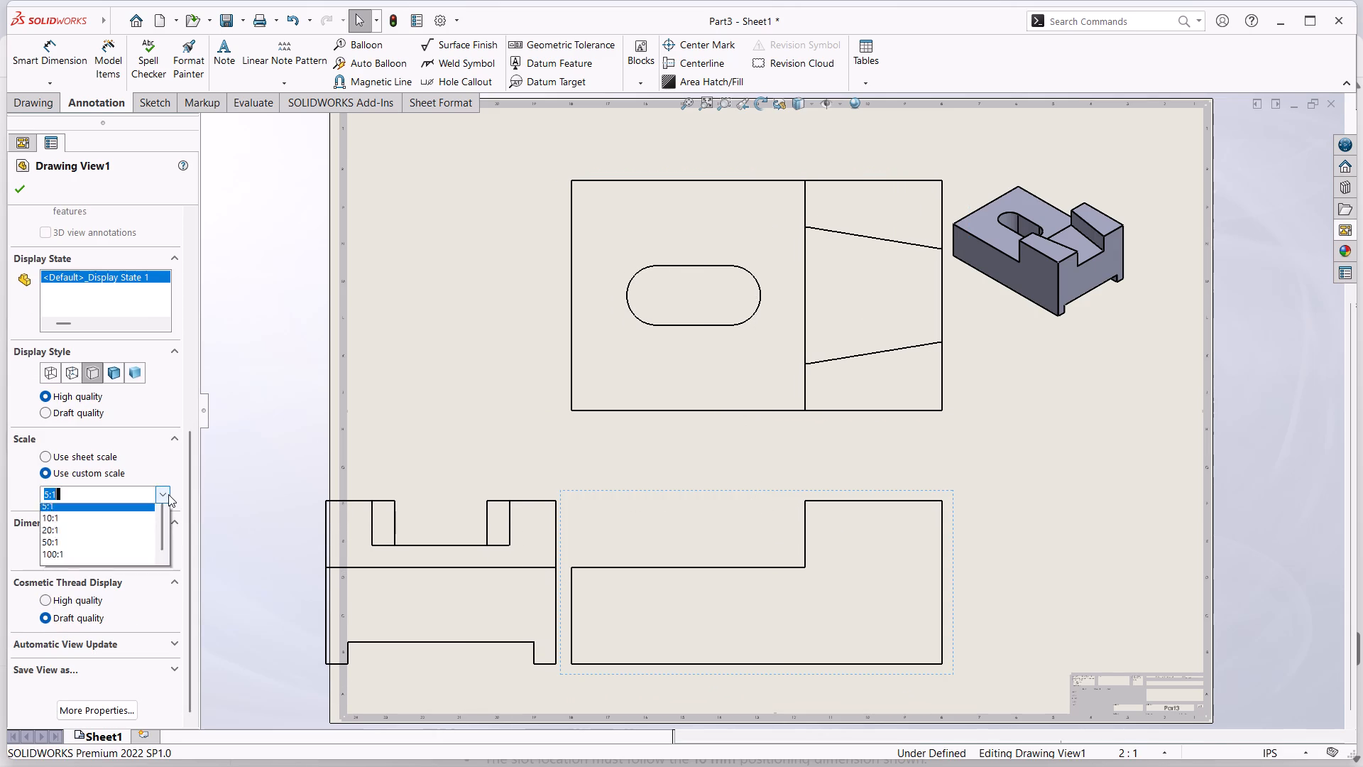
left_click(127, 594)
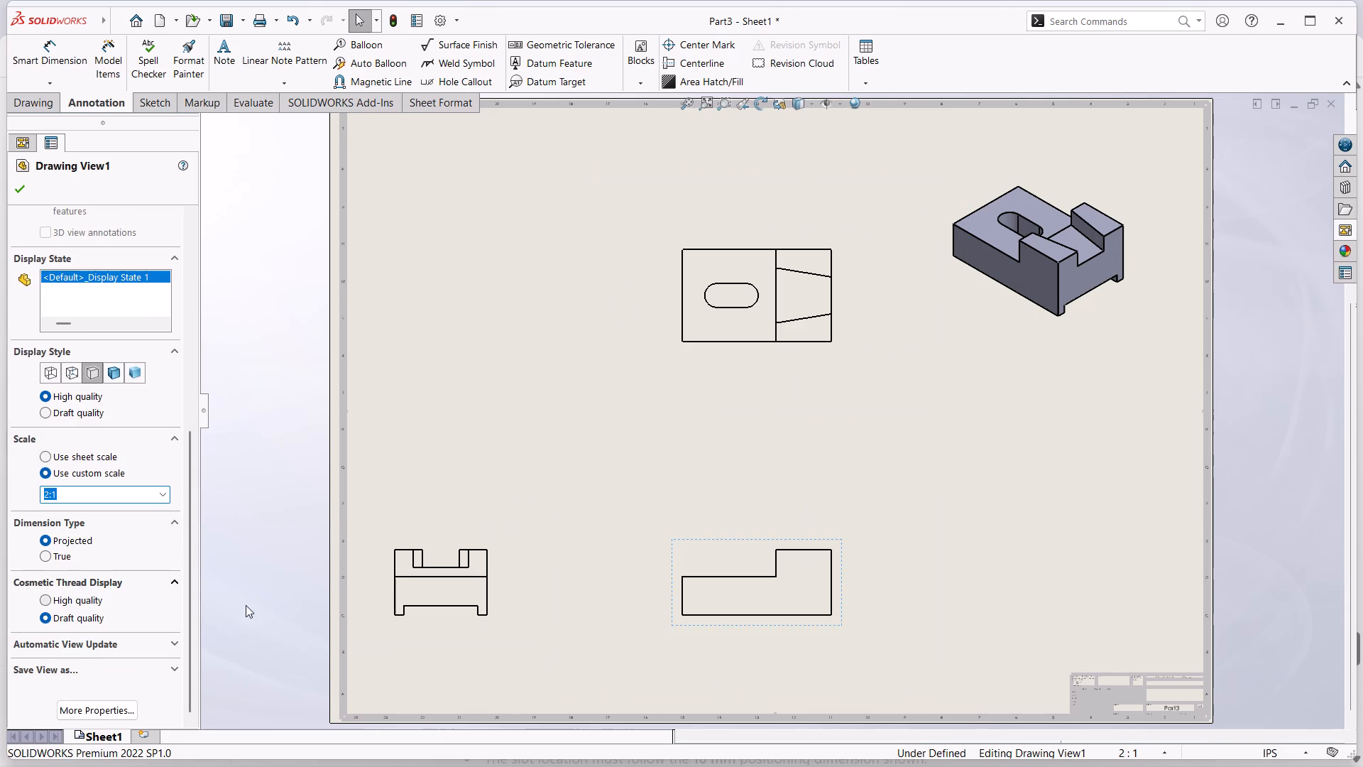
Raise the front view closer beneath the top view, shift it toward the left view, and bring the left view nearer to it.
left_click_drag(681, 627, 674, 568)
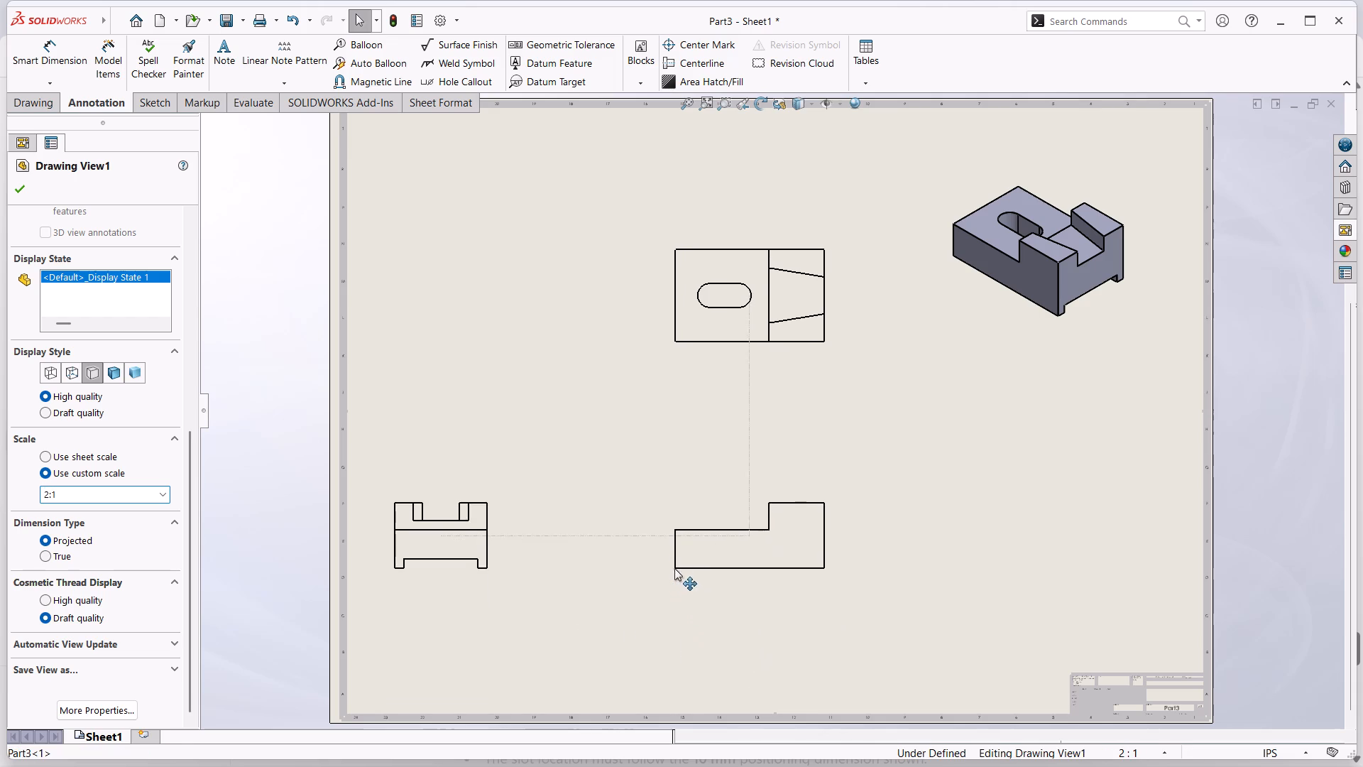
left_click_drag(674, 568, 625, 502)
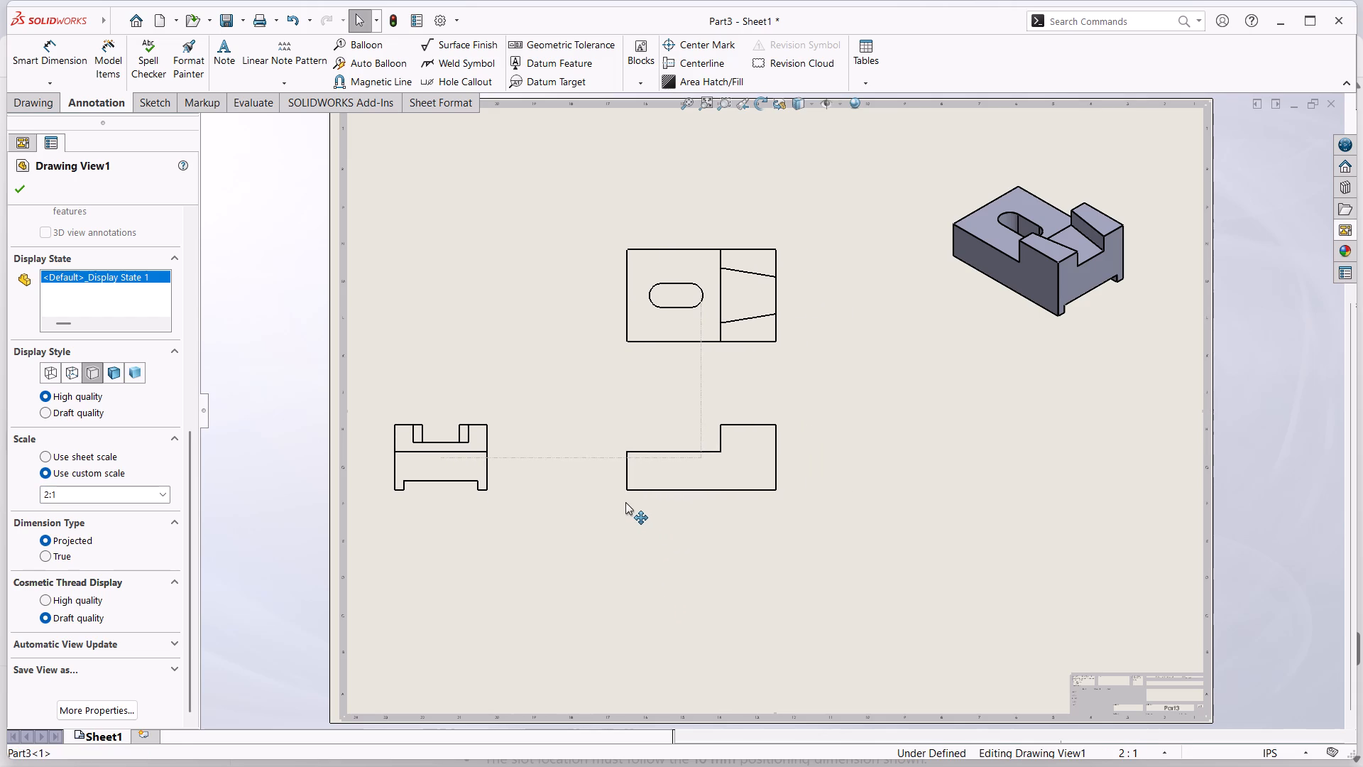
left_click_drag(625, 502, 635, 503)
scroll(474, 489, "down", 1)
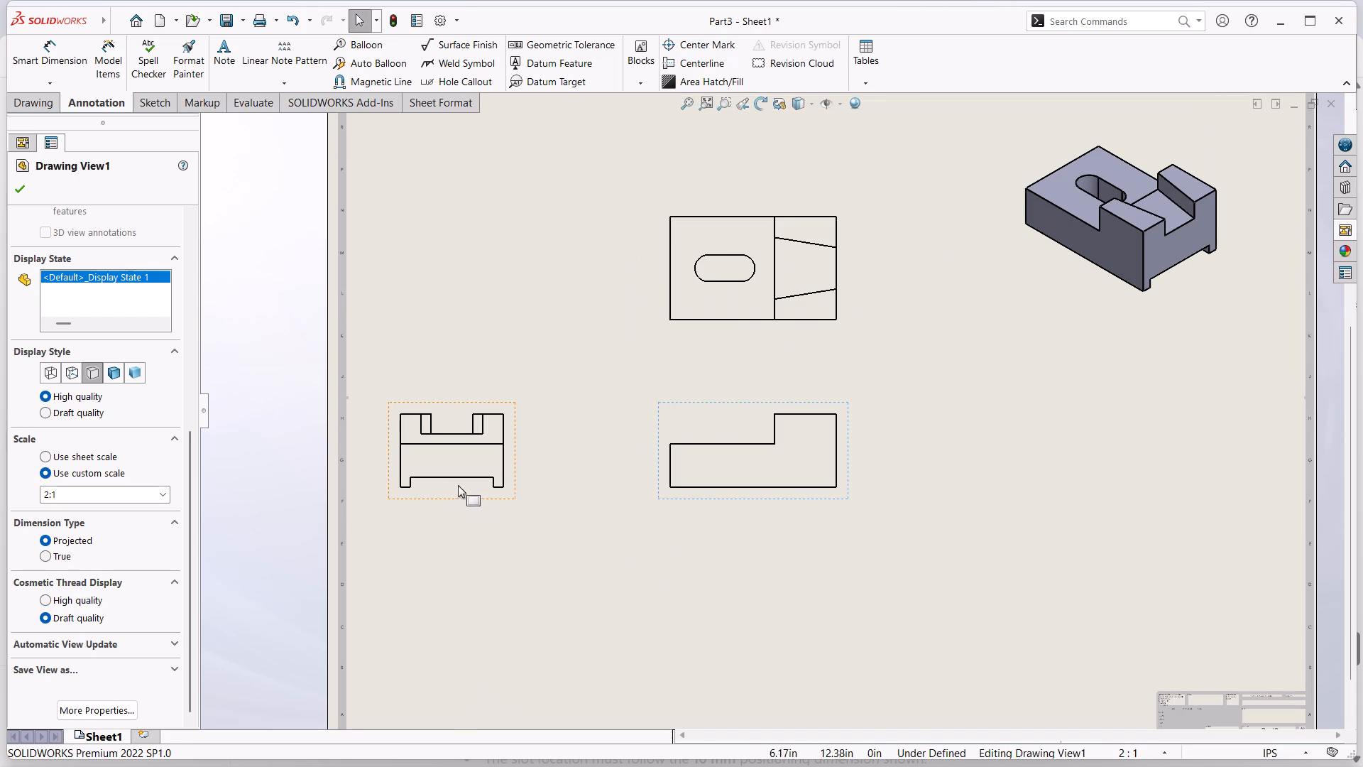
left_click_drag(474, 501, 537, 504)
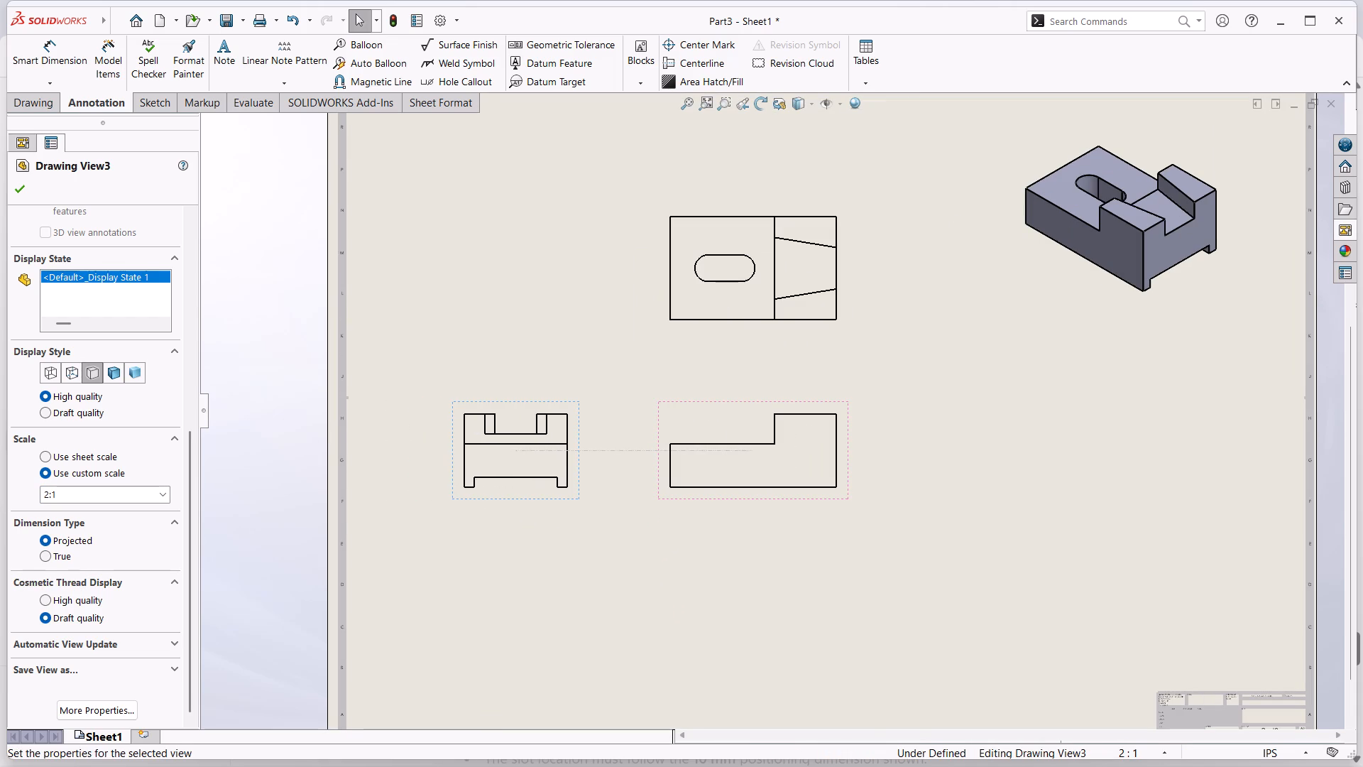
Change the drawing's unit system to MMGS.
scroll(603, 429, "down", 2)
scroll(524, 440, "down", 3)
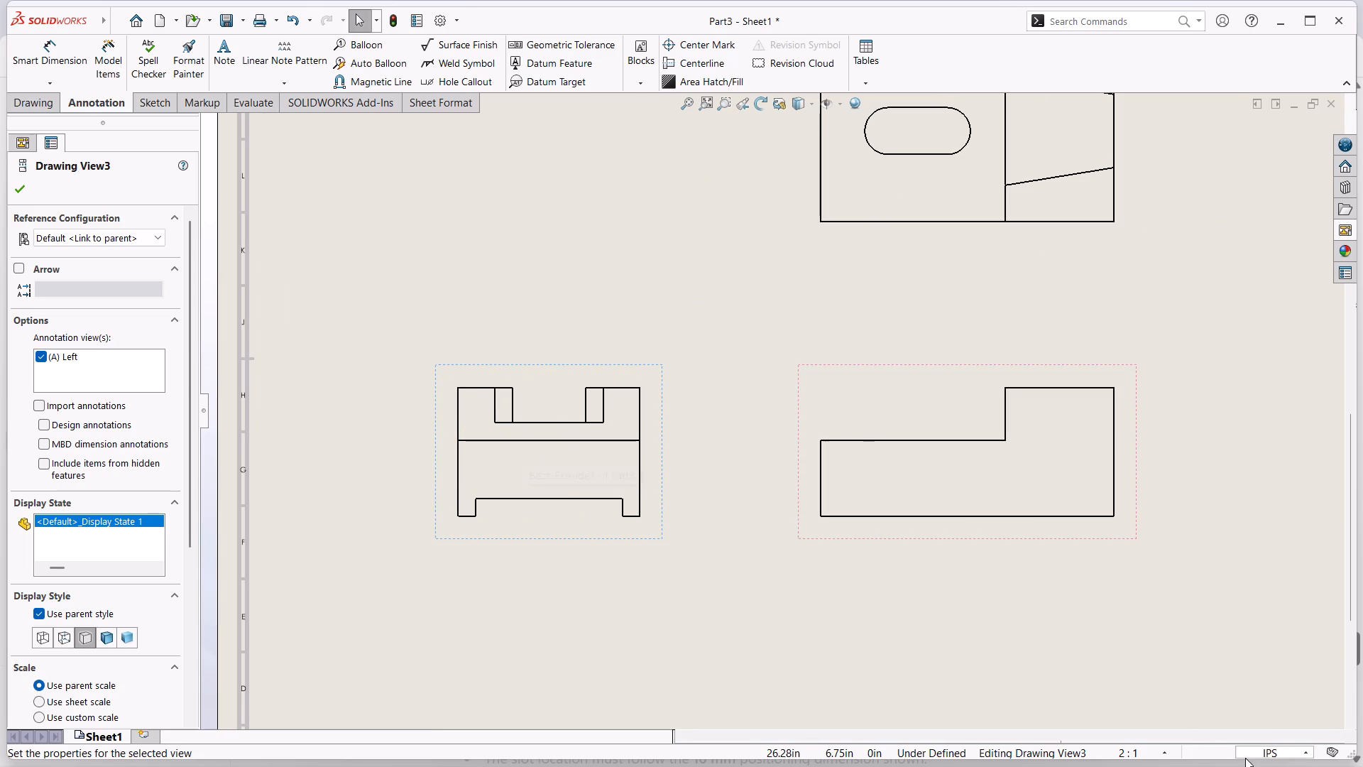
left_click(1254, 750)
left_click(1235, 687)
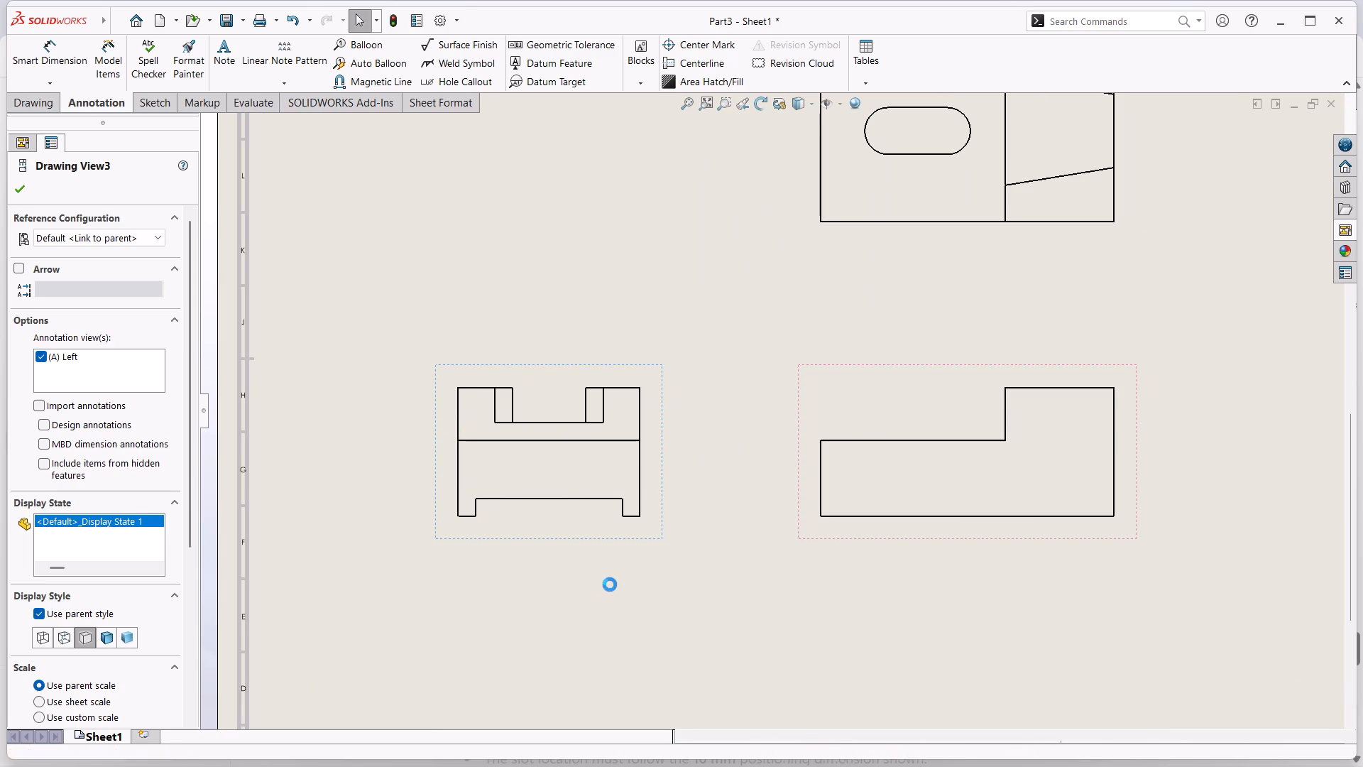
Dimension the depth of the bottom channel in the left view with Smart Dimension, placing the text beside the lower-left foot.
scroll(530, 445, "down", 4)
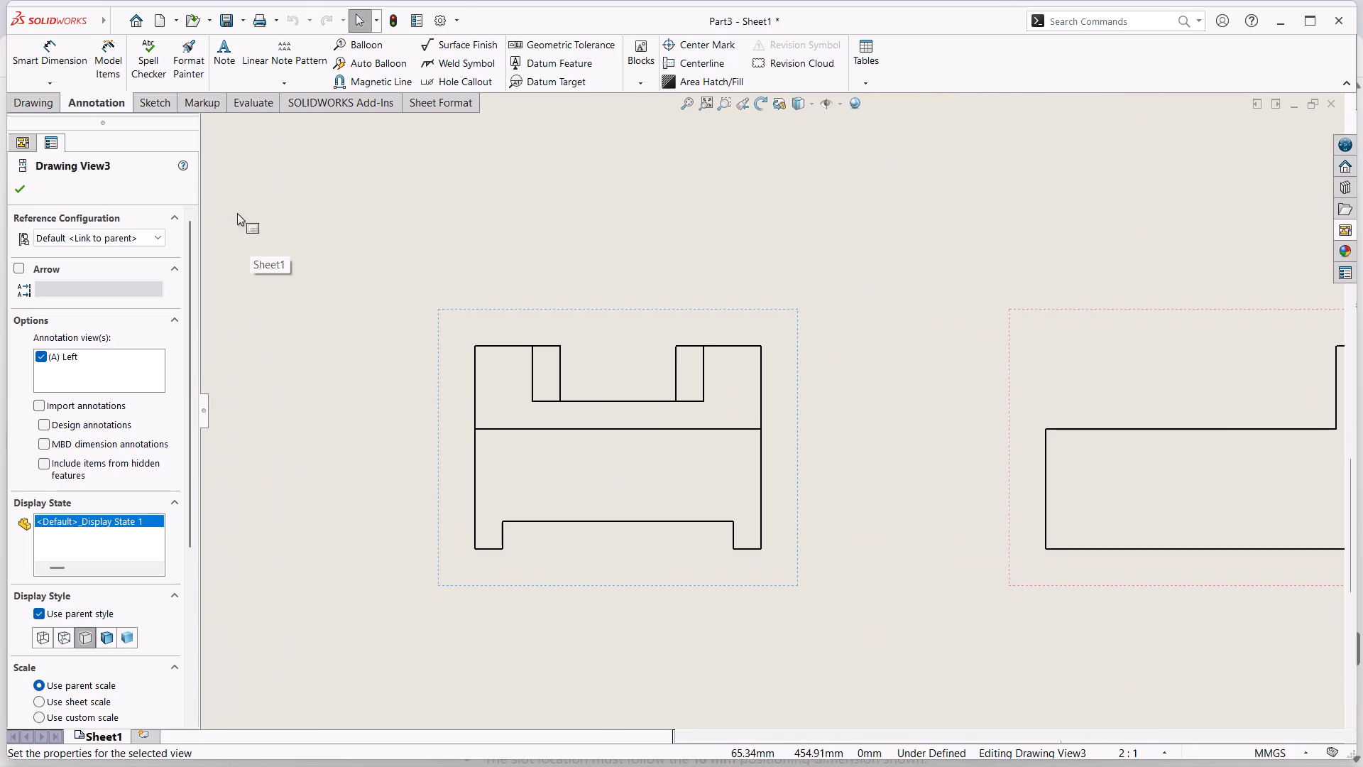
left_click(76, 58)
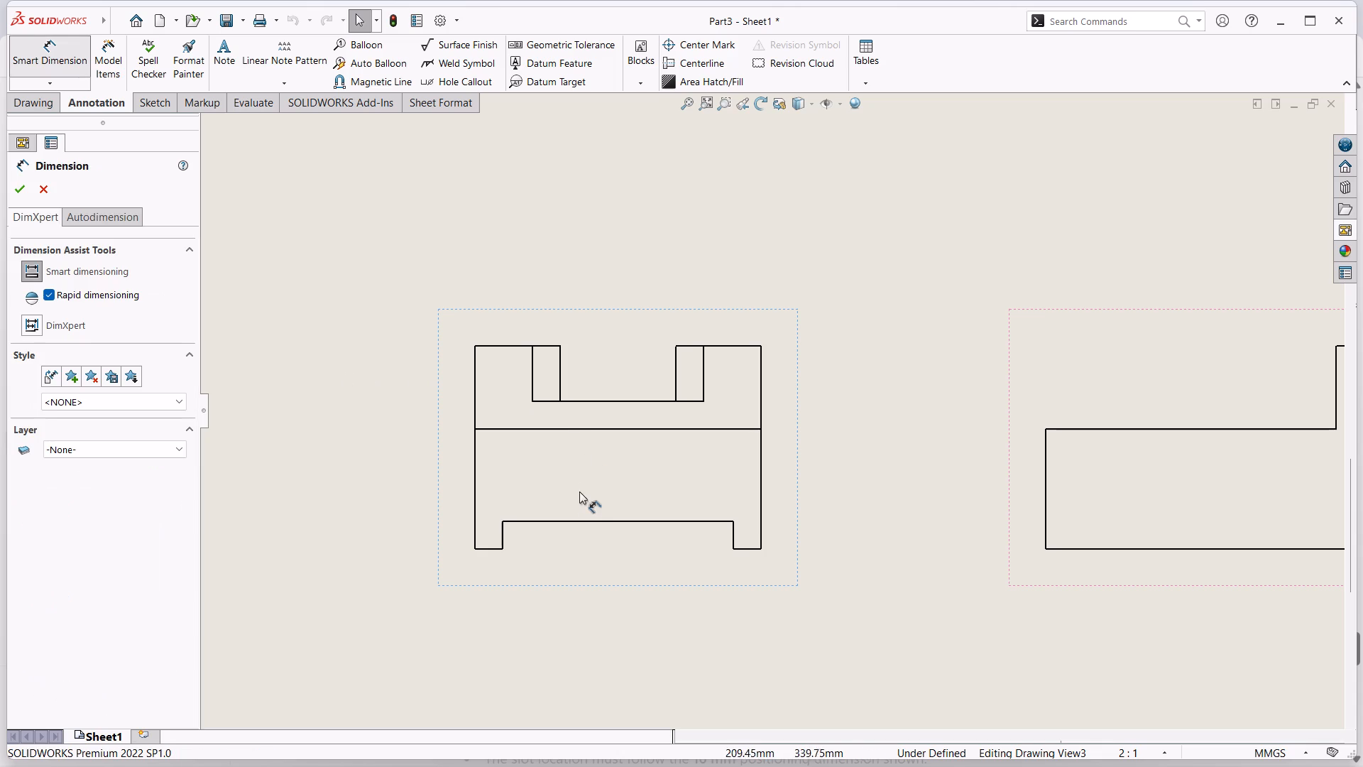
left_click(513, 523)
left_click(488, 550)
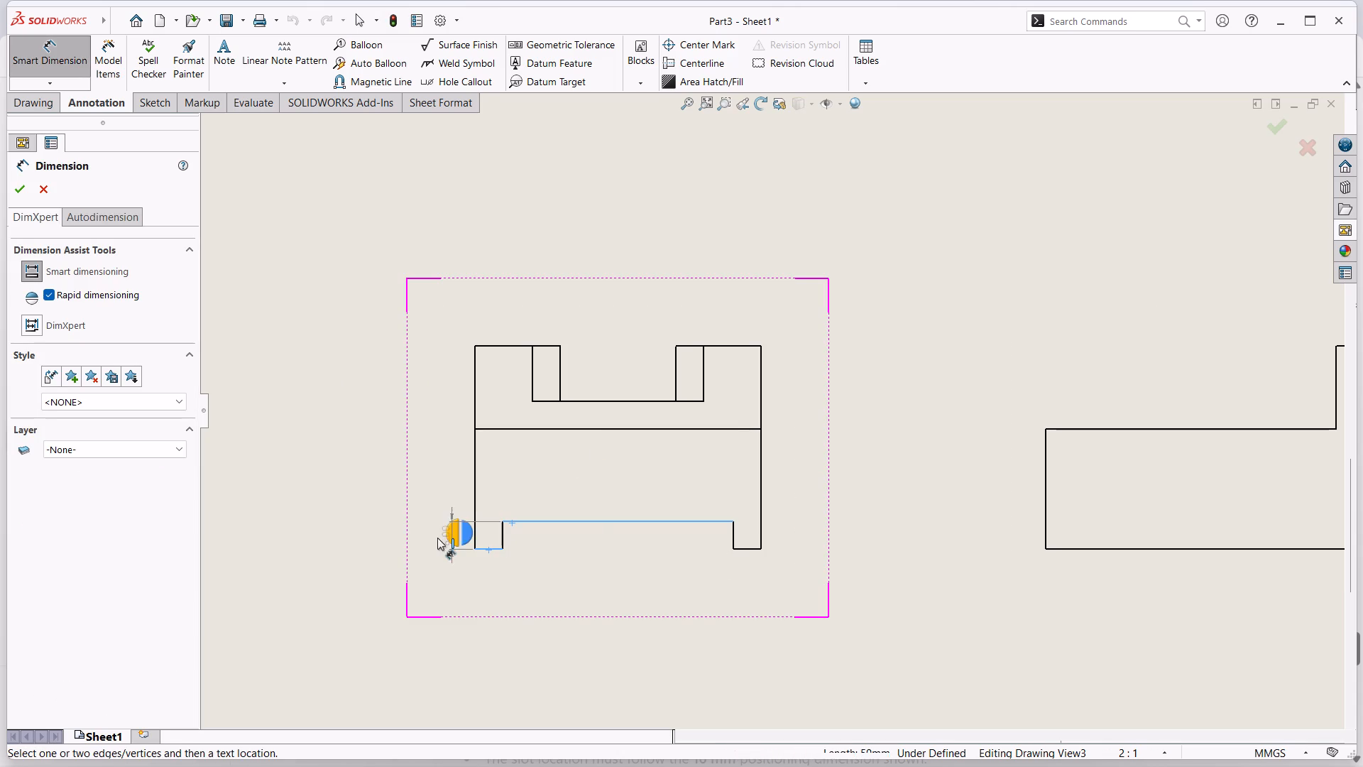
left_click(442, 577)
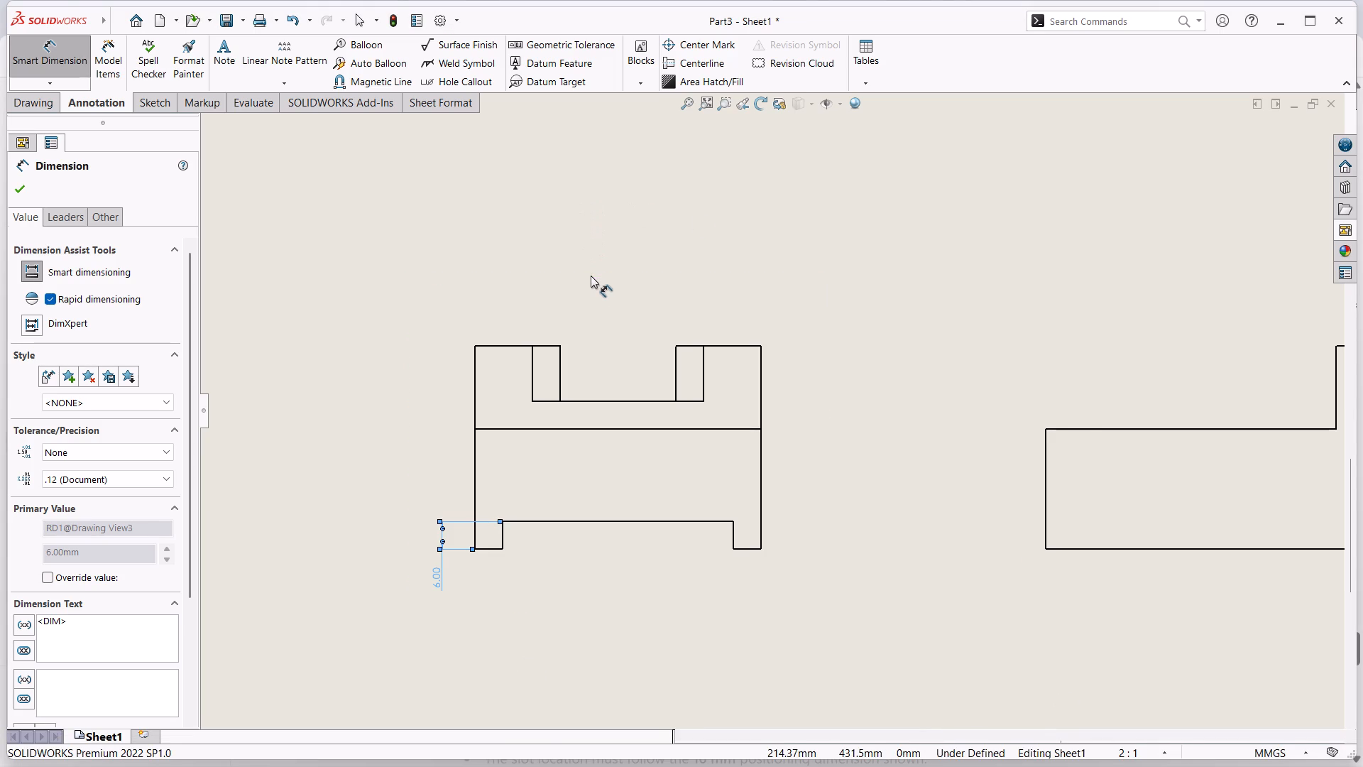
Dimension the depth of the upper slot in the left view, placing it outside the block's left edge.
left_click(545, 346)
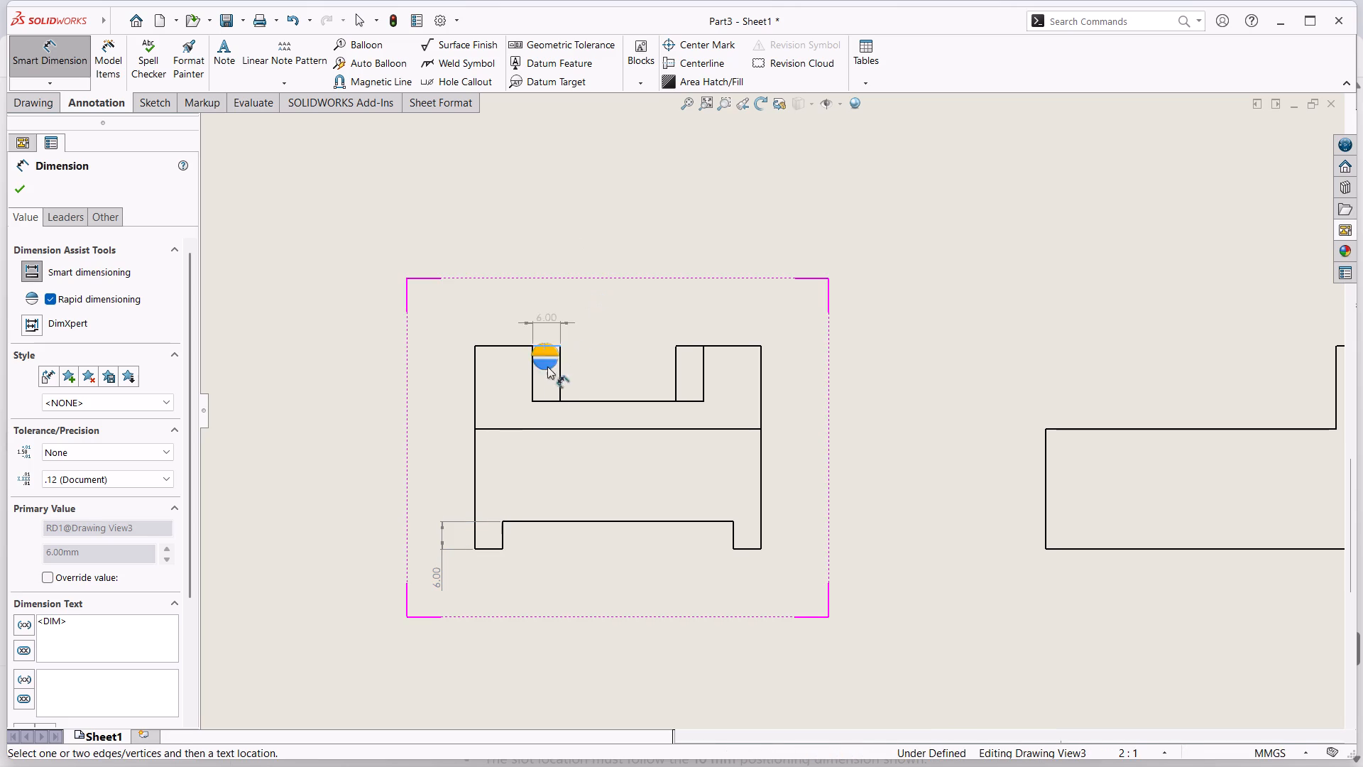
left_click(542, 401)
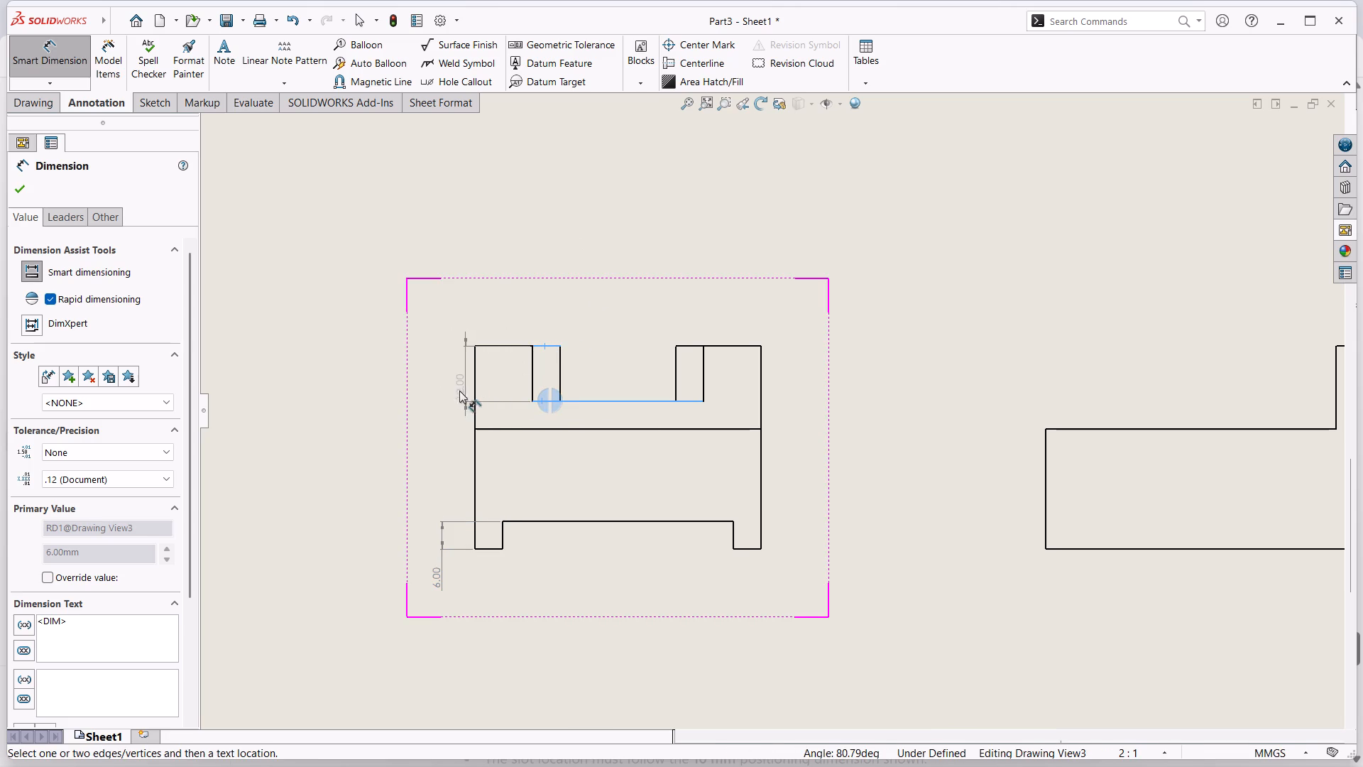
left_click(443, 397)
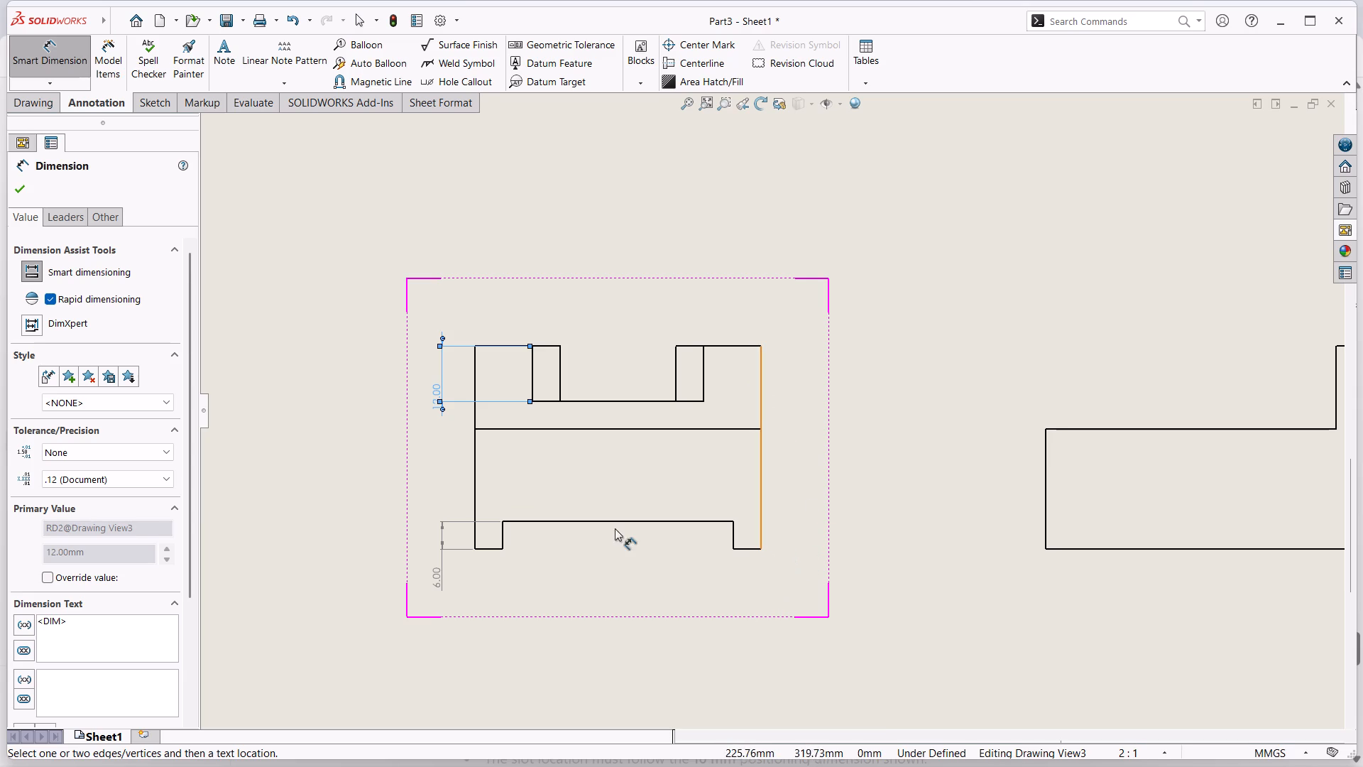
Dimension the left view's overall height outside its right edge, and the height from channel top to step line outside its left edge.
left_click(762, 488)
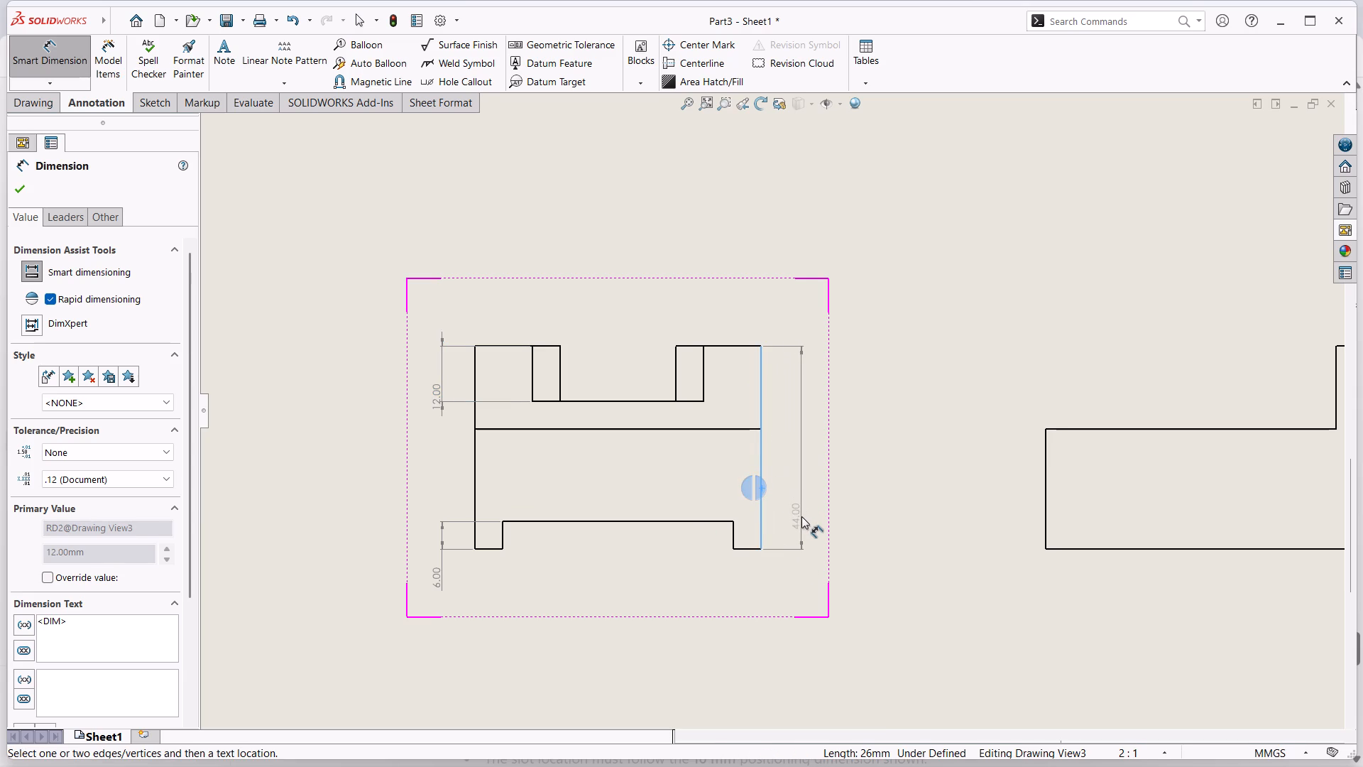
left_click(801, 516)
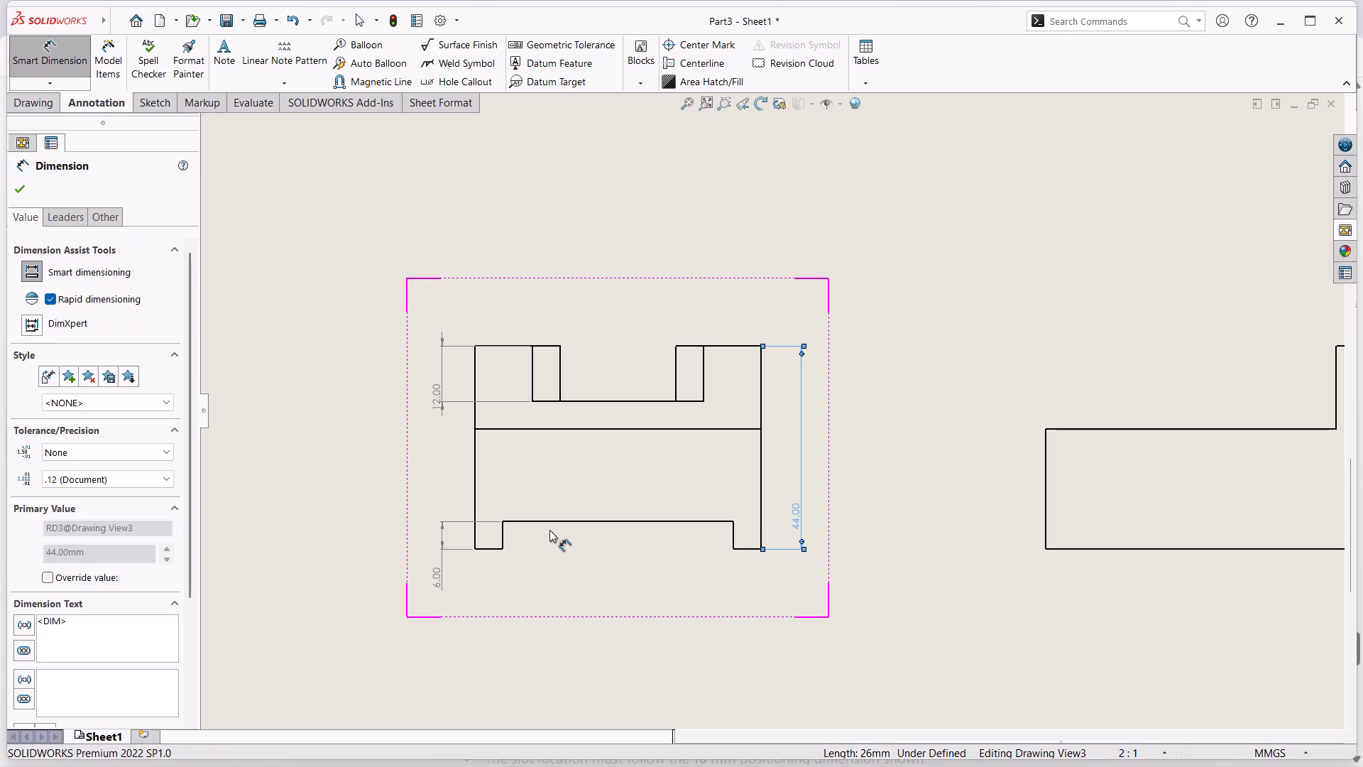
left_click(524, 522)
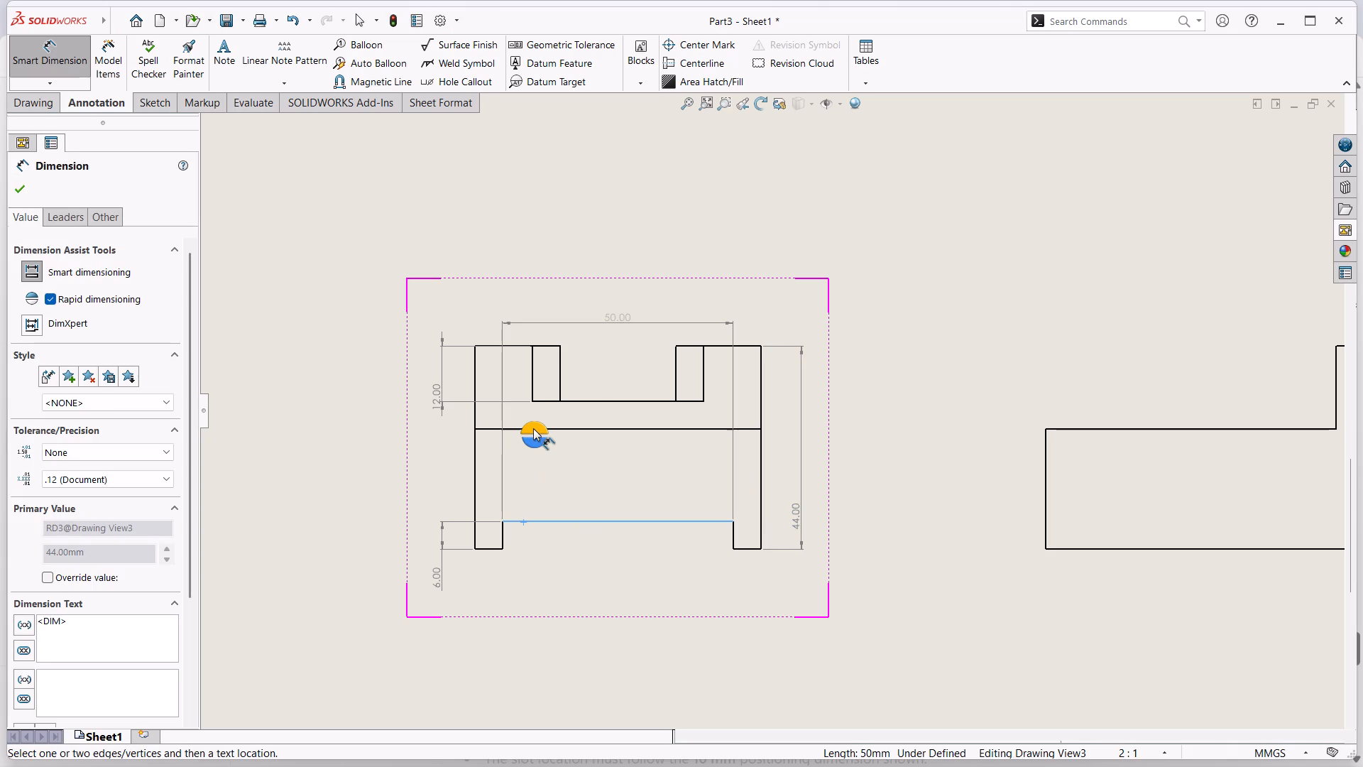
left_click(562, 429)
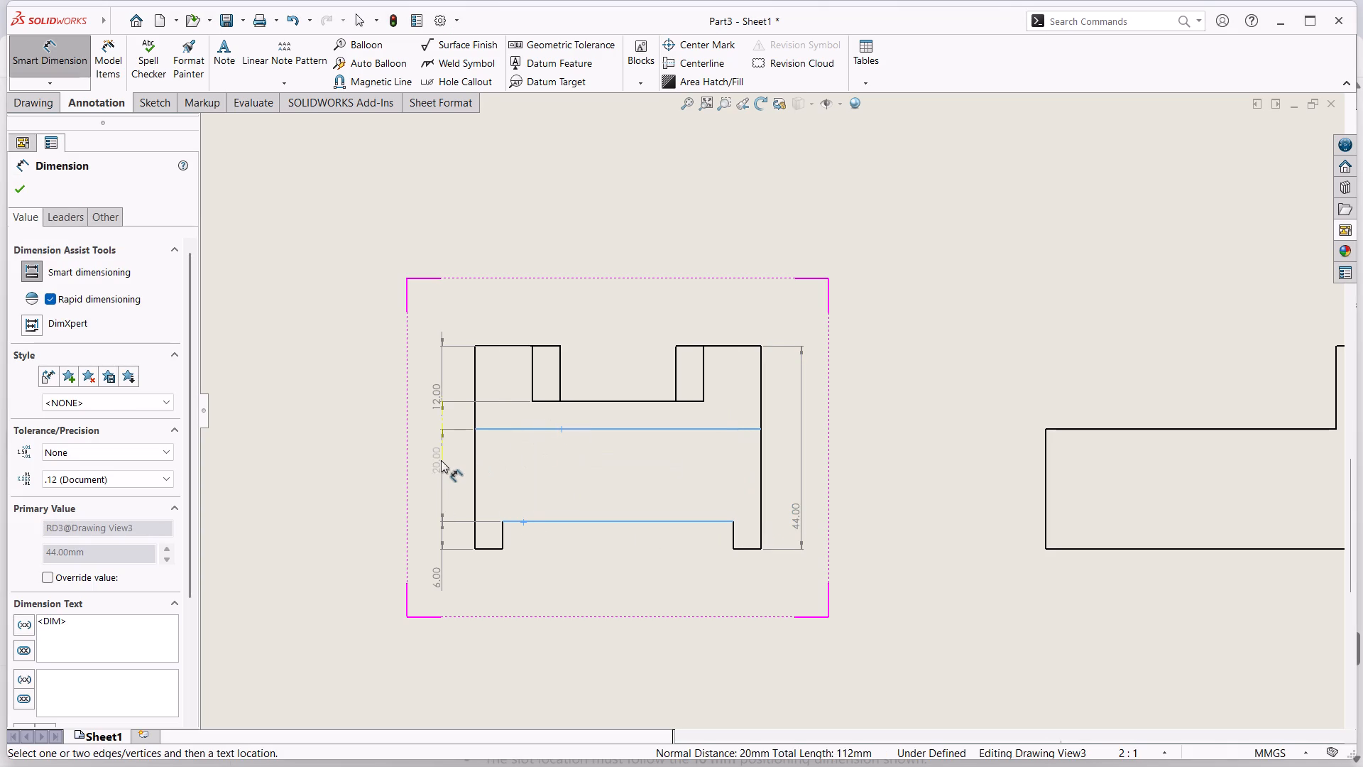
left_click(442, 471)
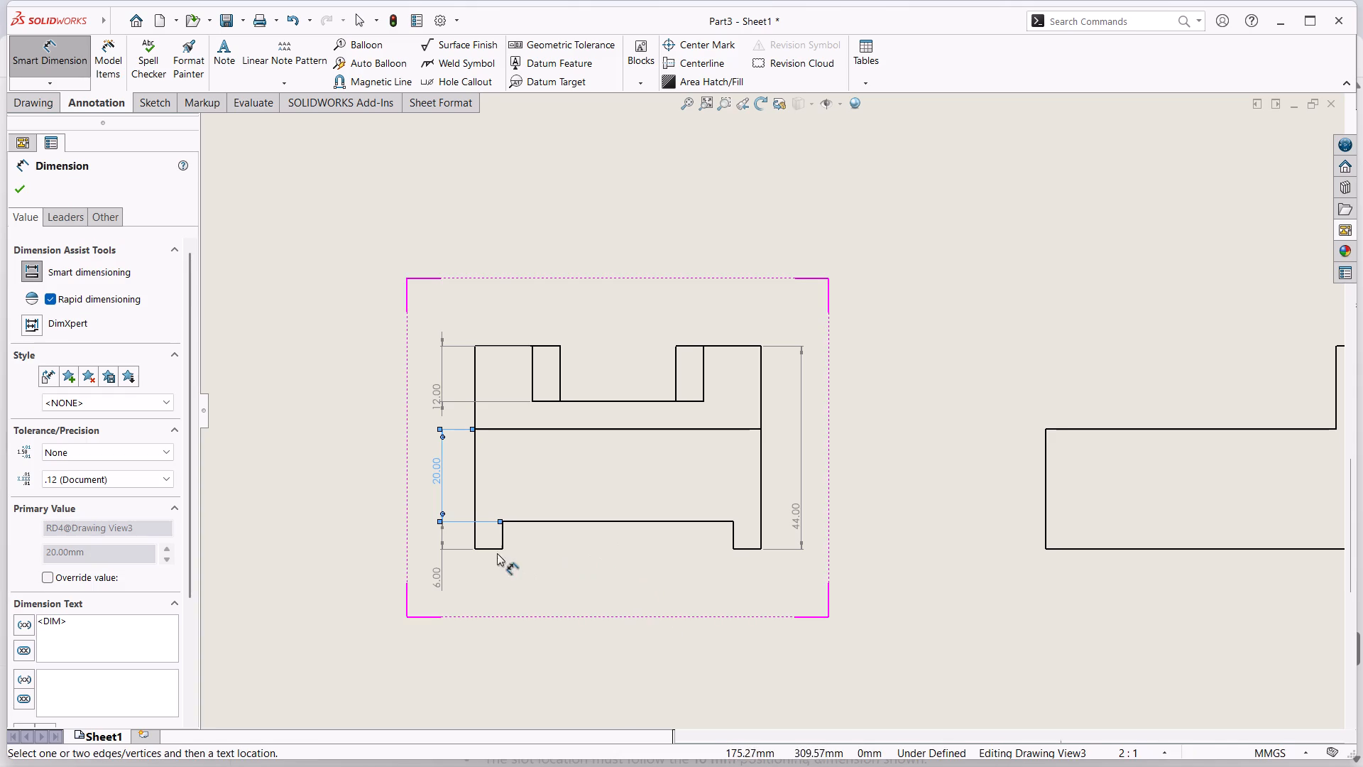
Dimension the overall width and the bottom channel's width in the left view, placing both below the block.
left_click(475, 536)
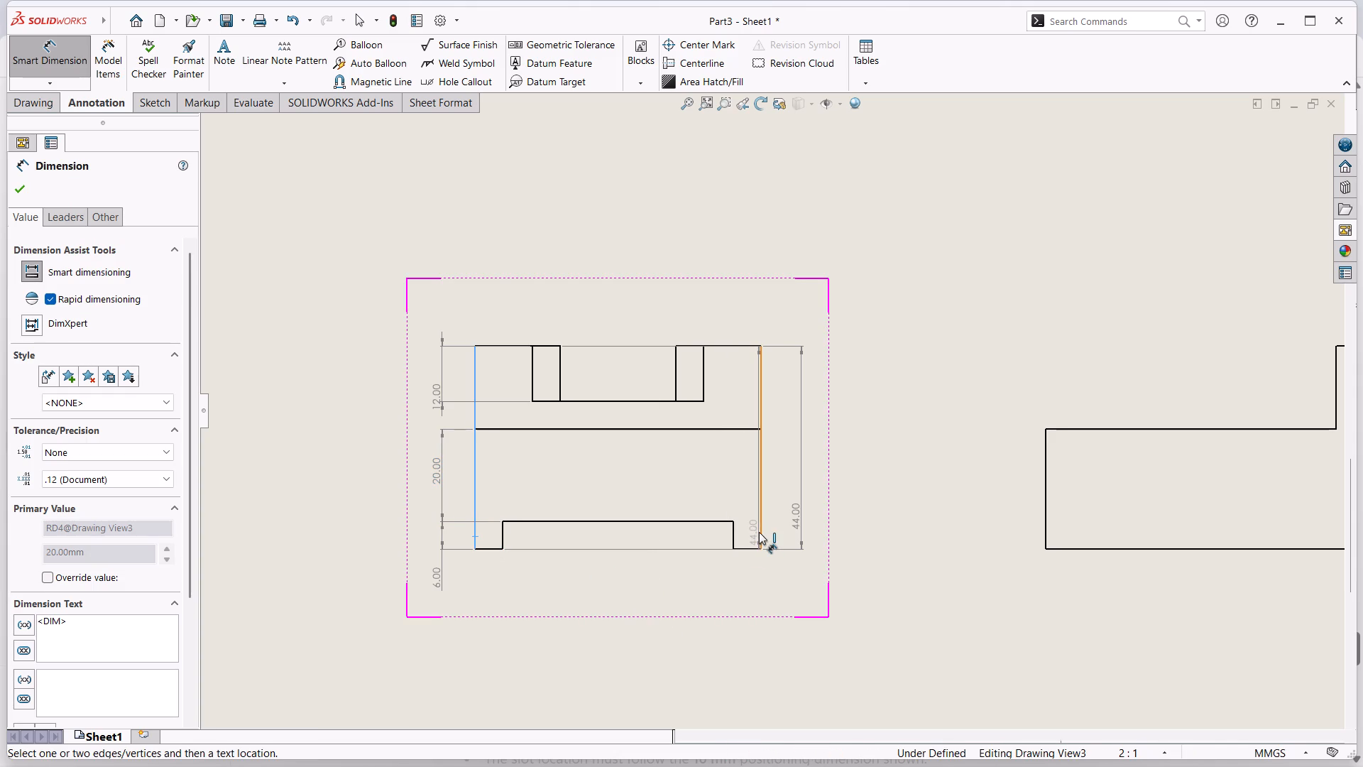
left_click(760, 532)
left_click(629, 591)
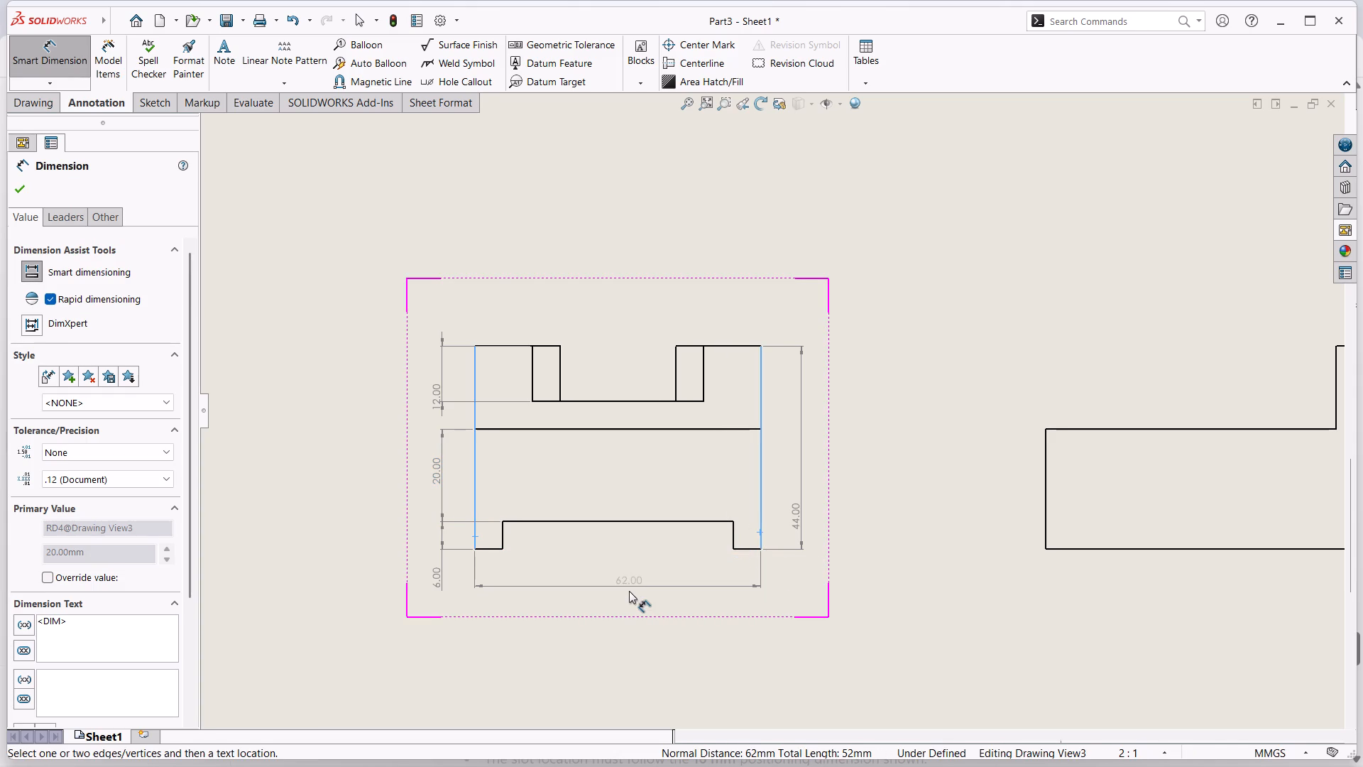
left_click(628, 522)
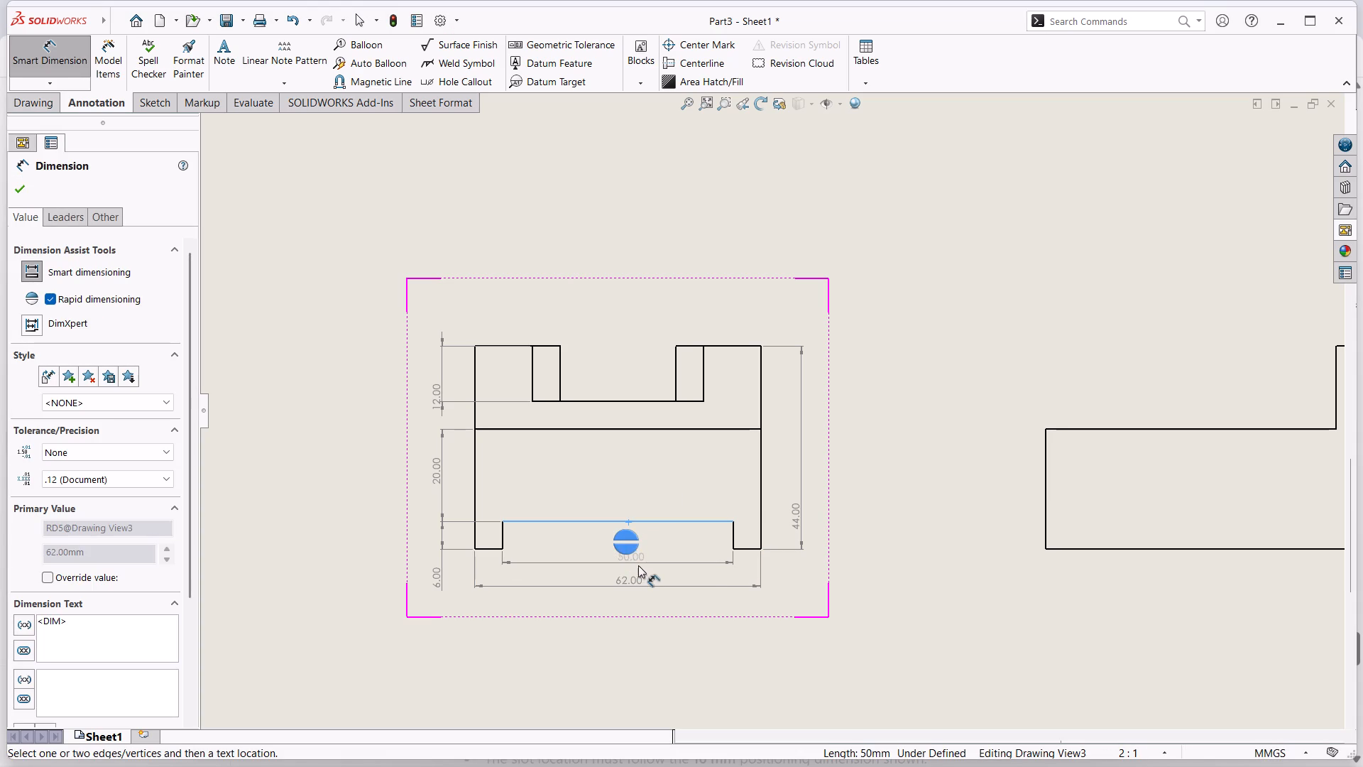
left_click(657, 568)
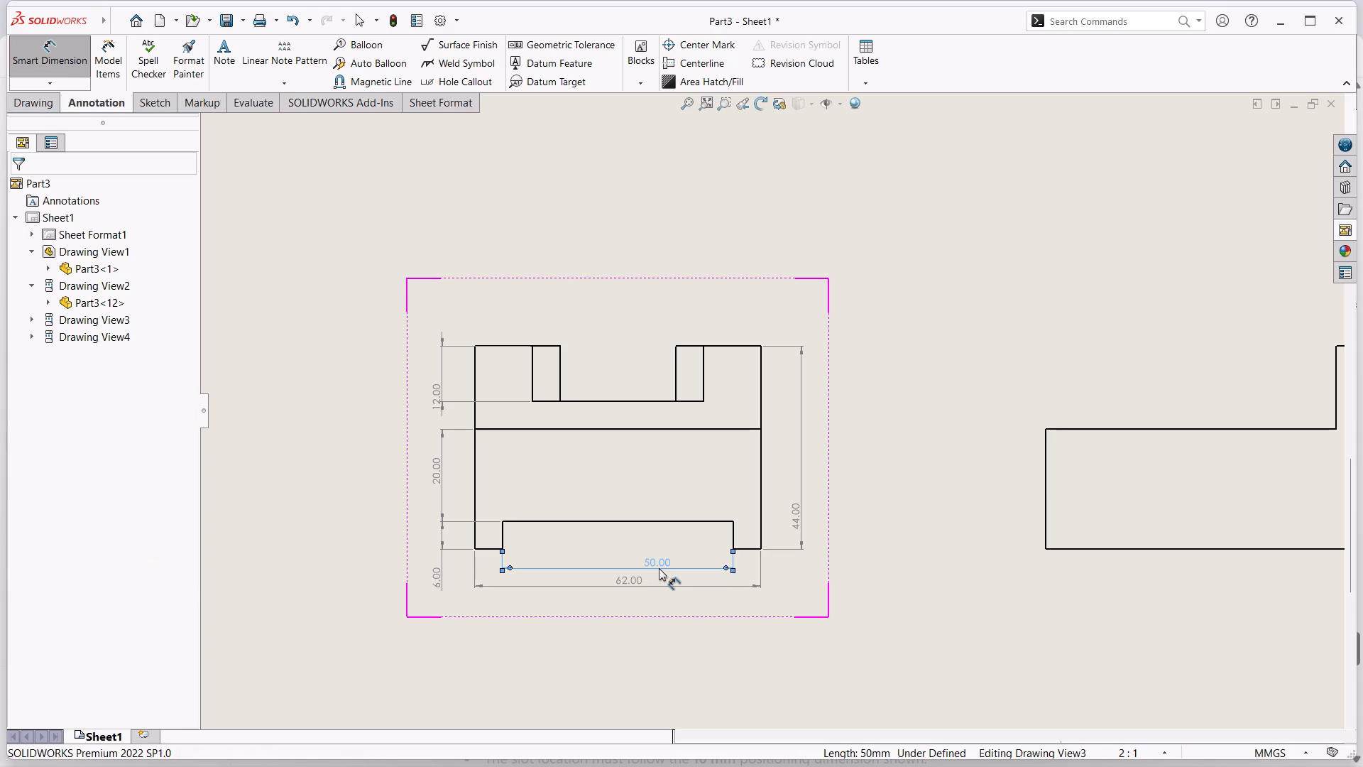
Dimension the full width of the upper slot's floor in the left view, placing the text just below the step line.
left_click(579, 402)
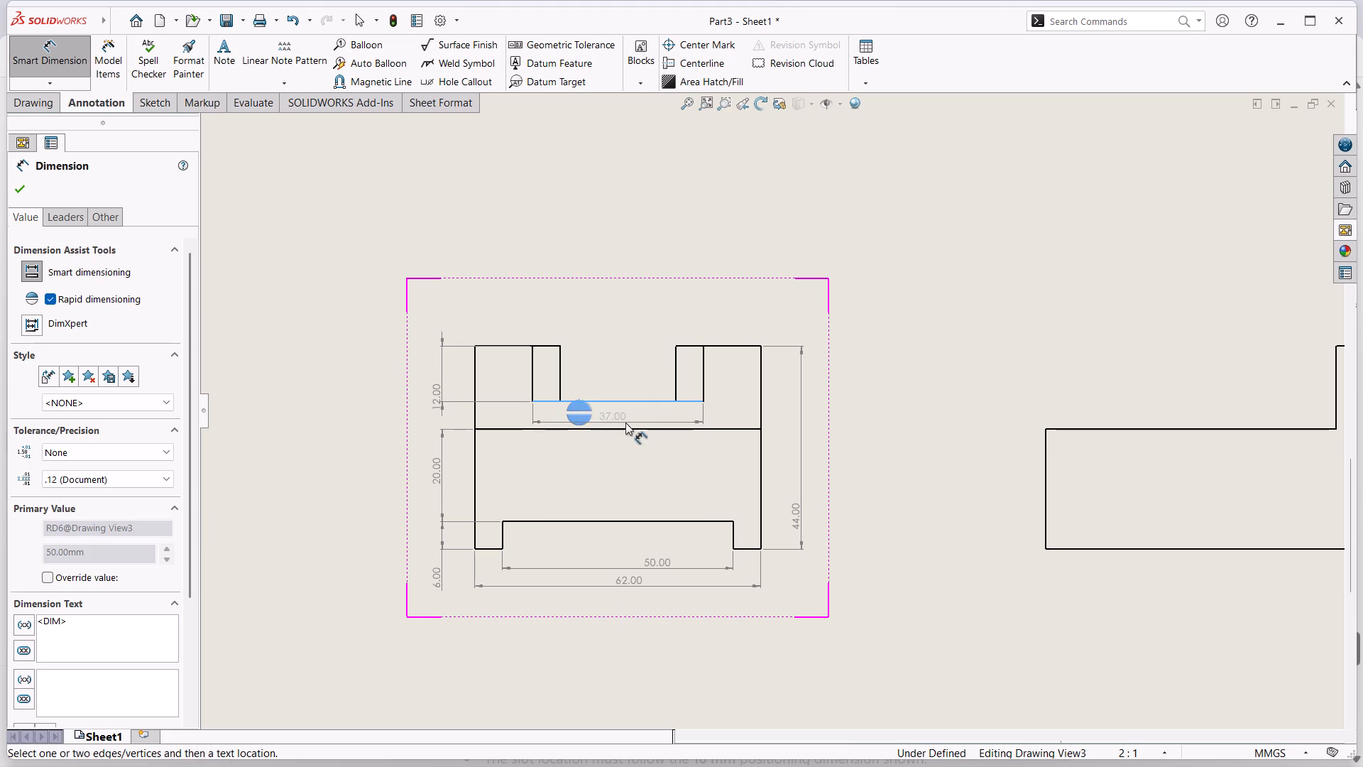
left_click(619, 445)
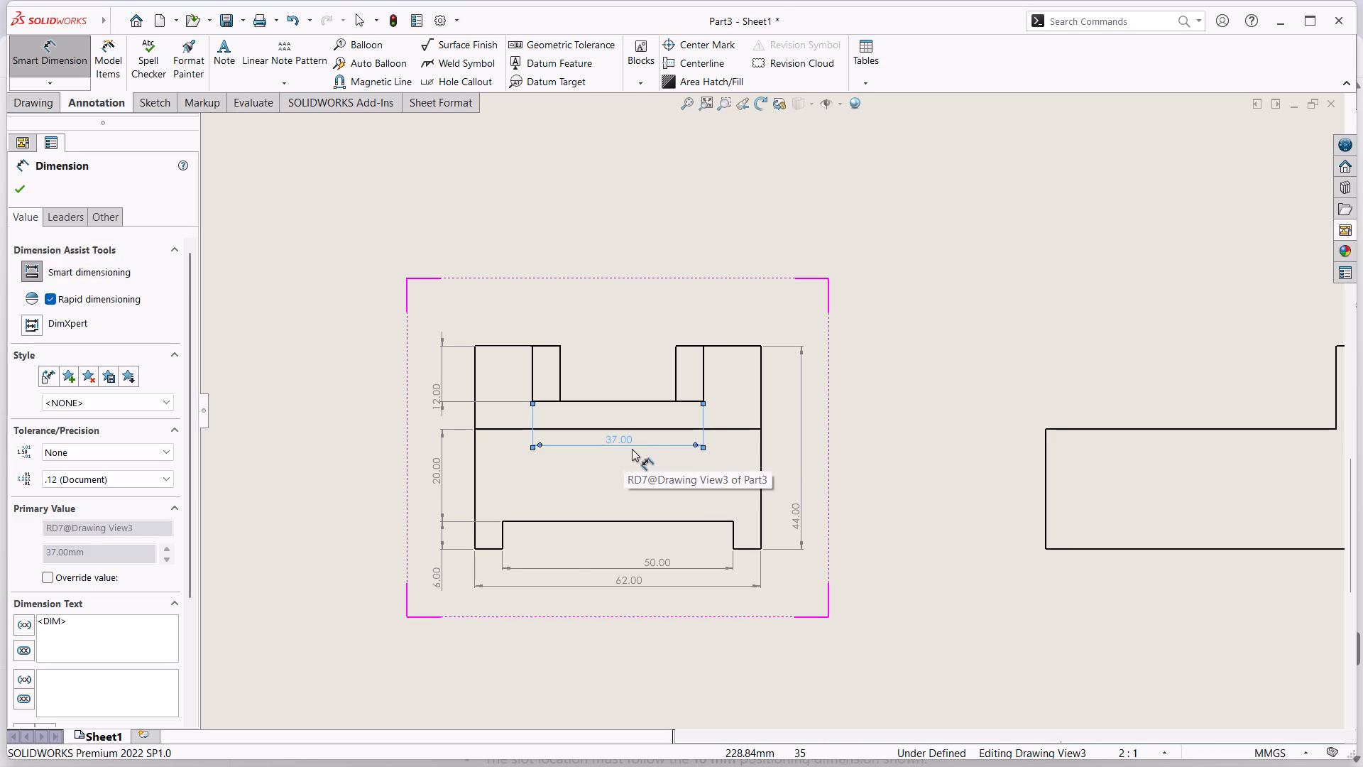
Close the drawing and return to the Part3 model.
scroll(927, 475, "up", 1)
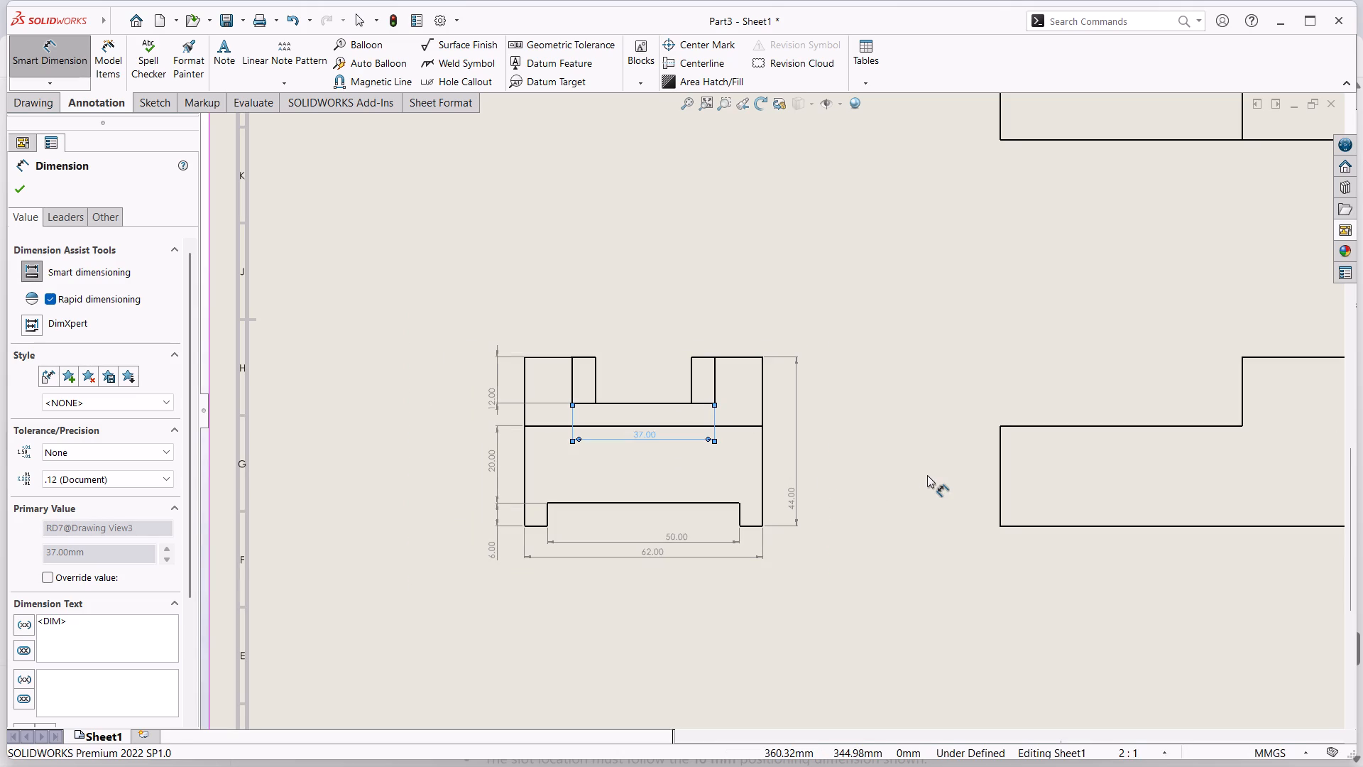
scroll(886, 529, "up", 2)
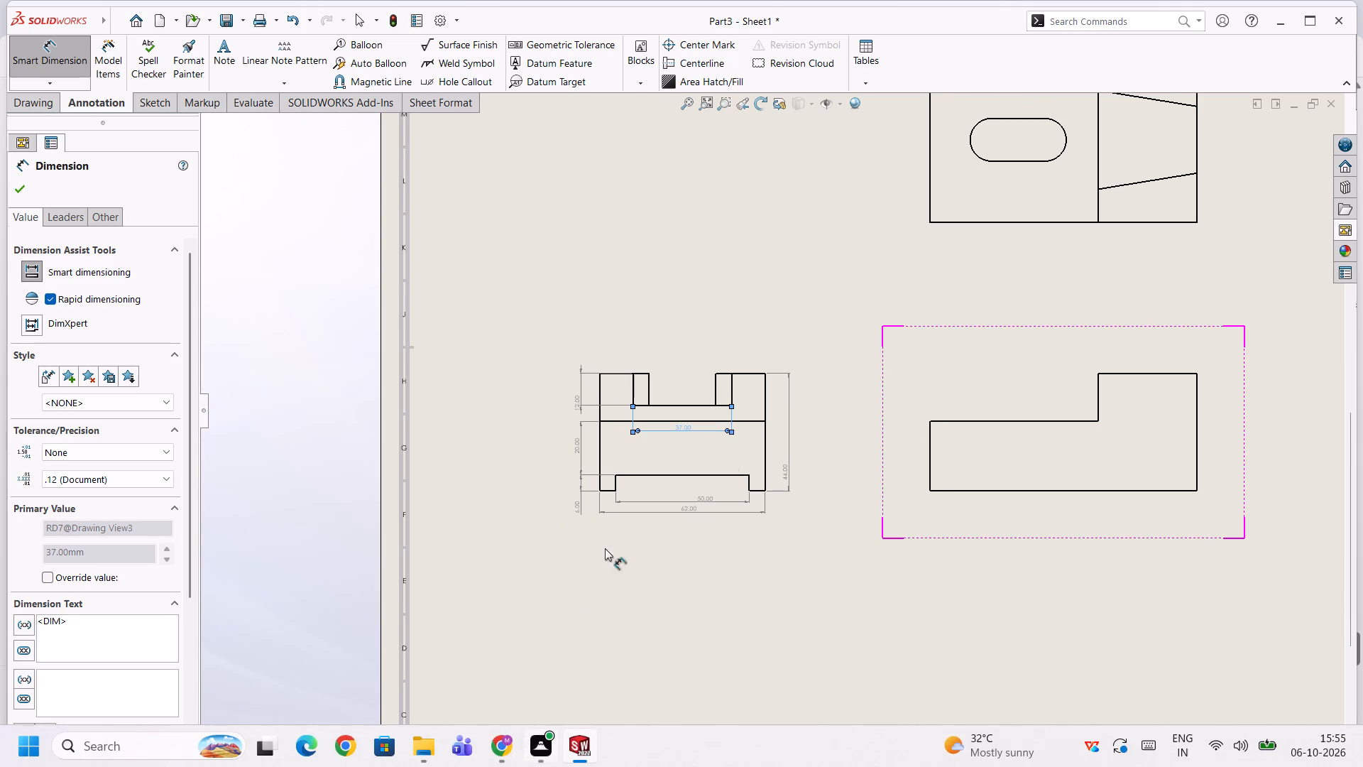
left_click(1329, 102)
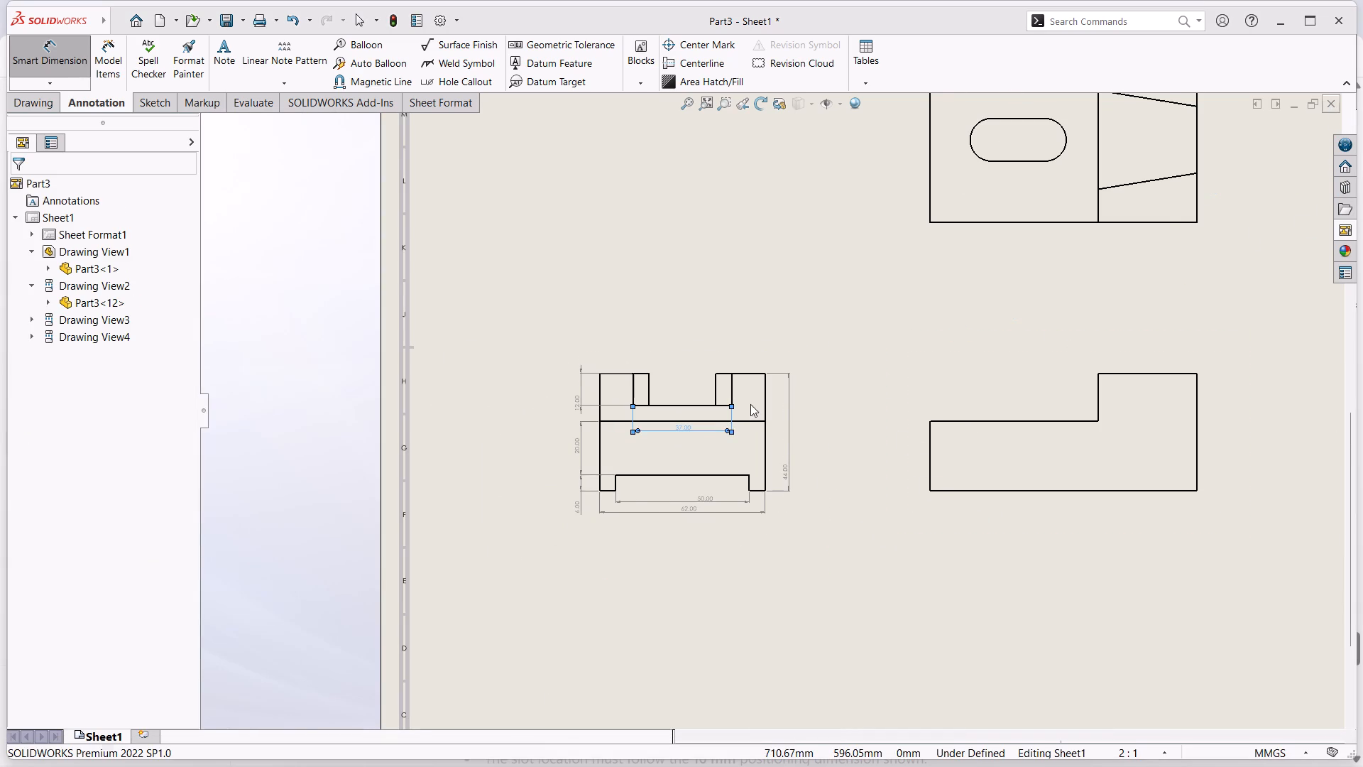
left_click(745, 410)
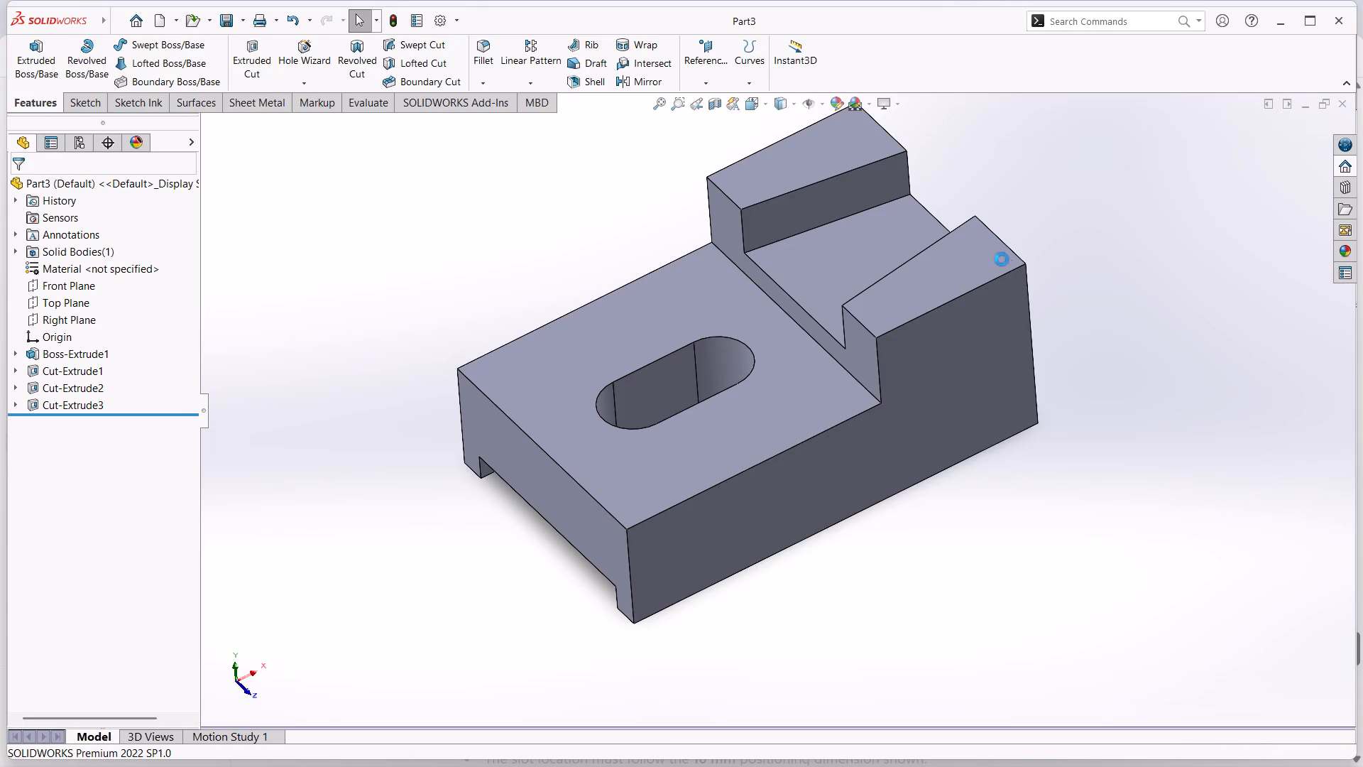
Start a sketch on the raised block's top face and draw two circles of about 3 mm radius, one on each side of the tapered slot.
left_click(848, 146)
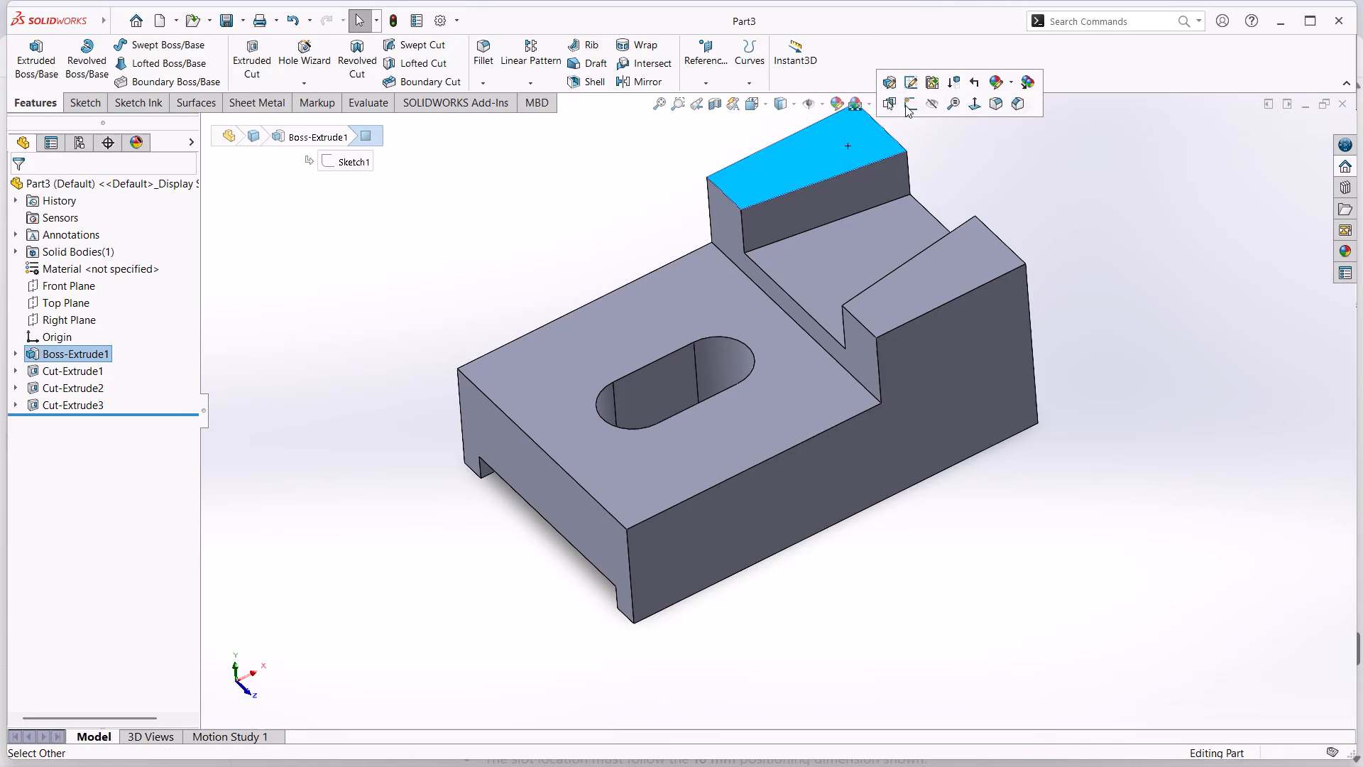
left_click(915, 99)
left_click(1266, 294)
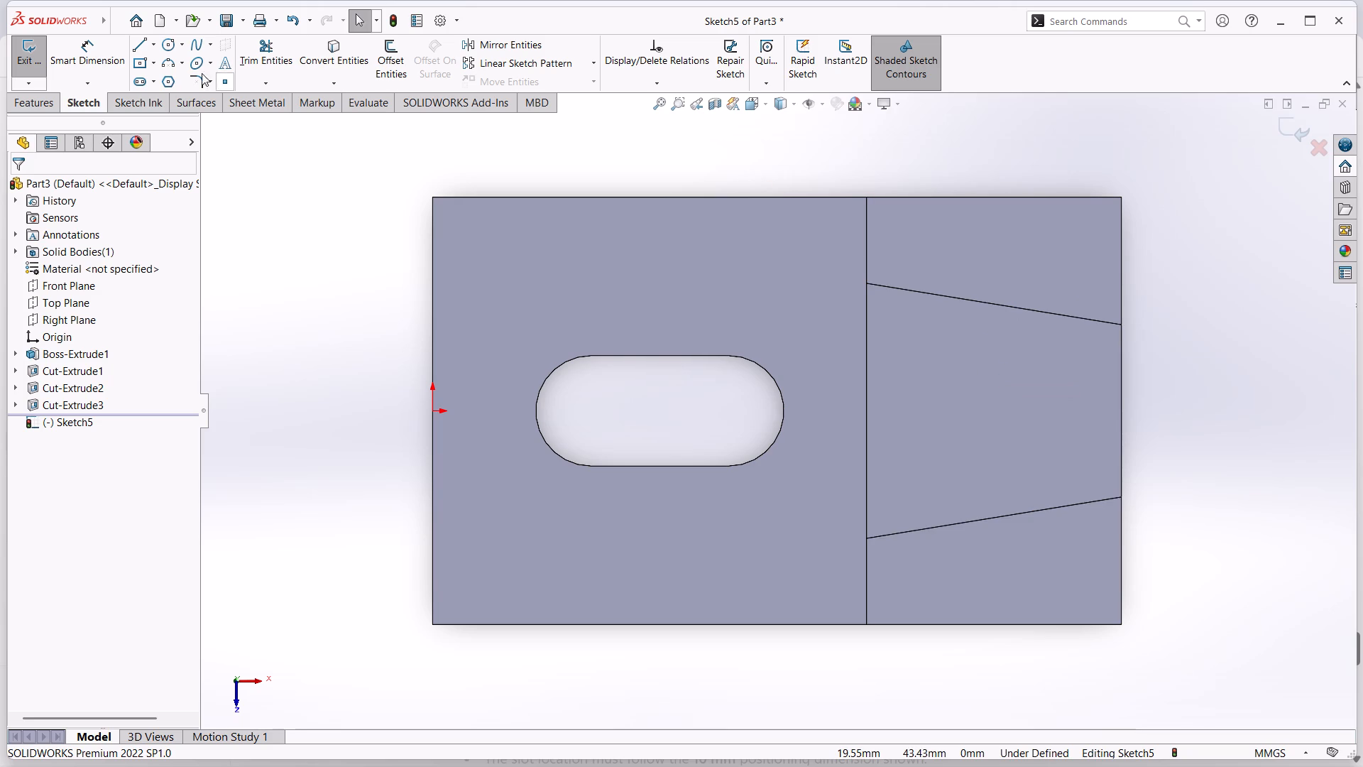
left_click(168, 45)
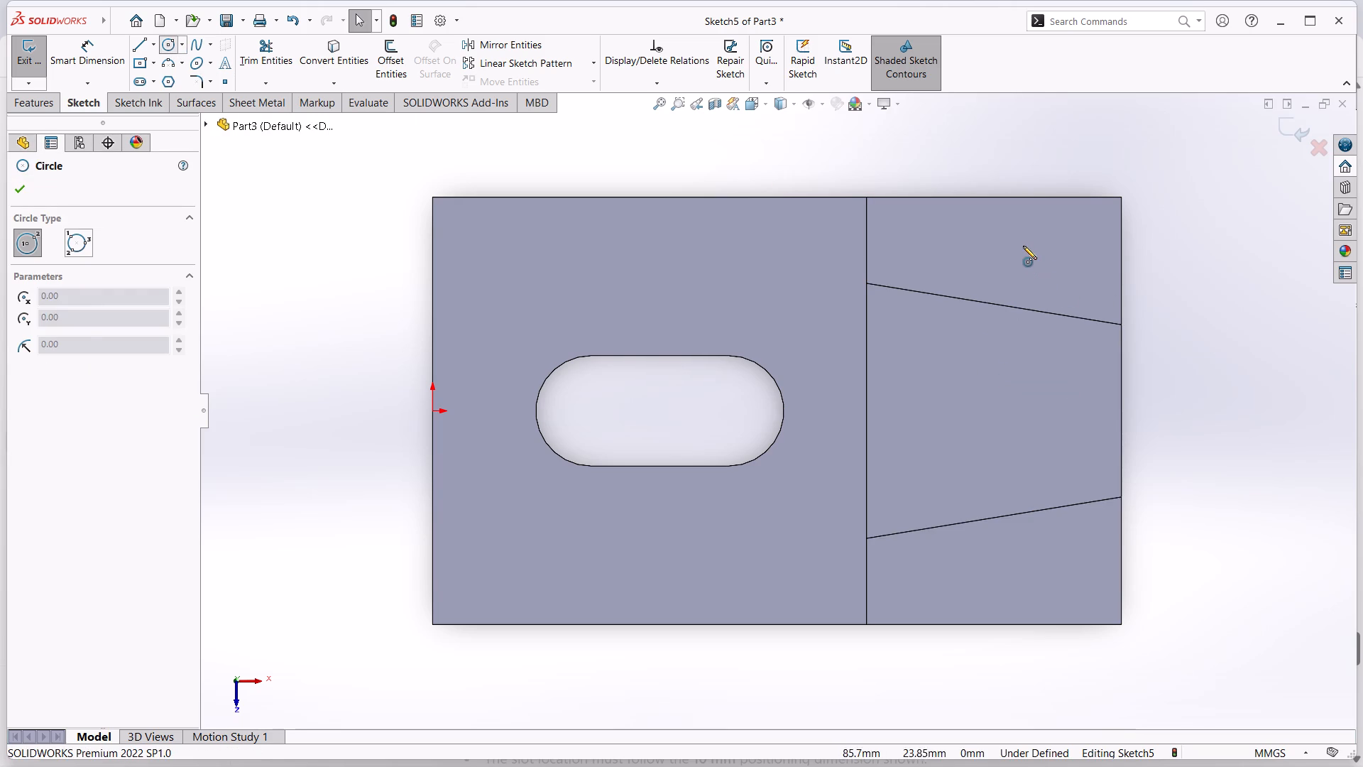
left_click(1023, 246)
left_click(1029, 266)
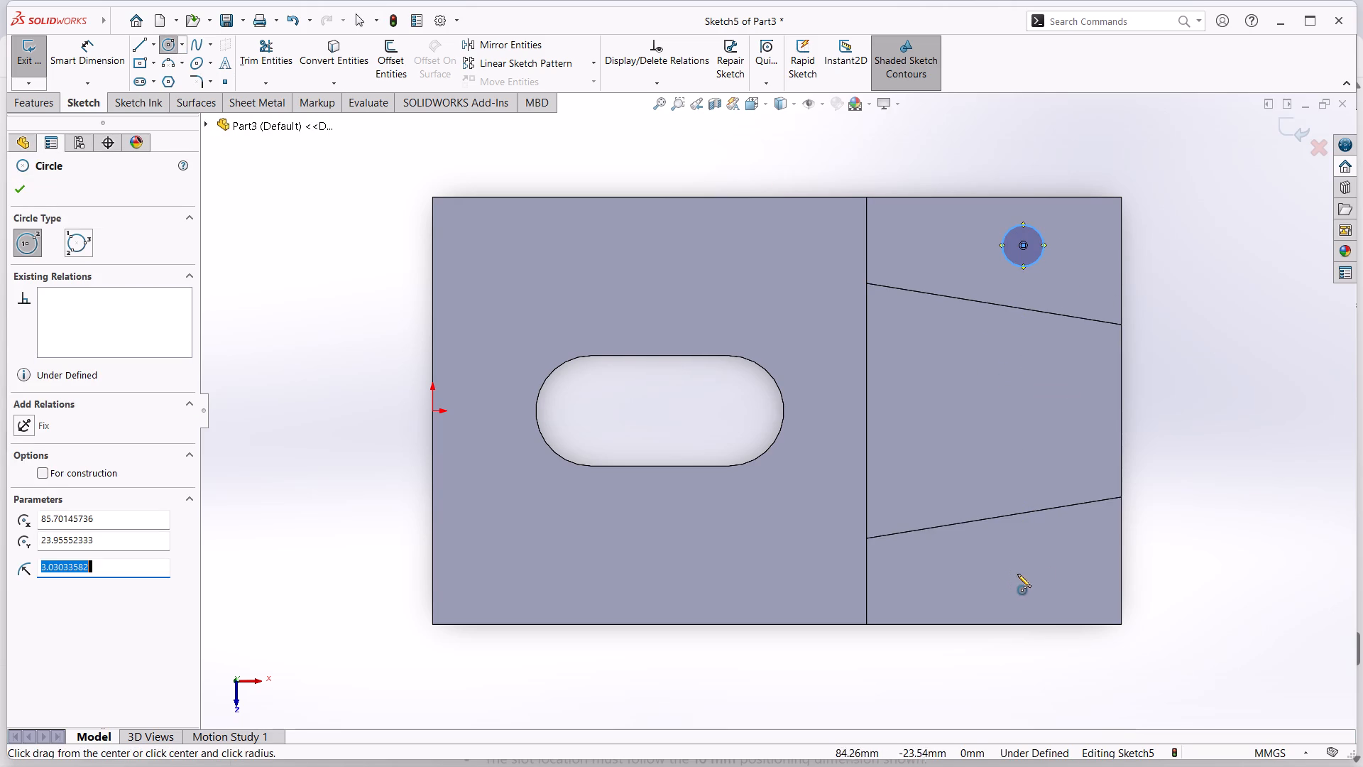
left_click(1026, 577)
left_click(1029, 597)
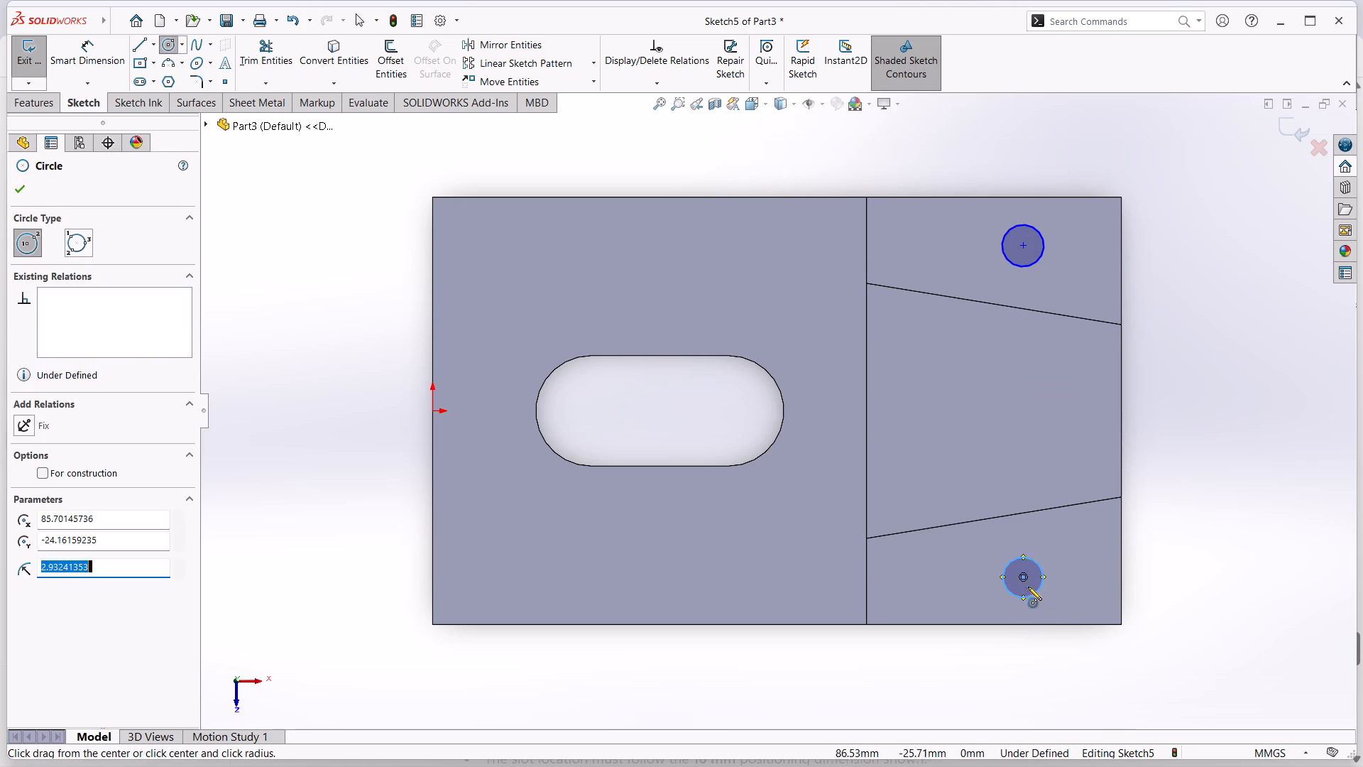
key("Escape")
Dimension the diameter of the upper circle as 20 mm with Smart Dimension.
left_click(87, 50)
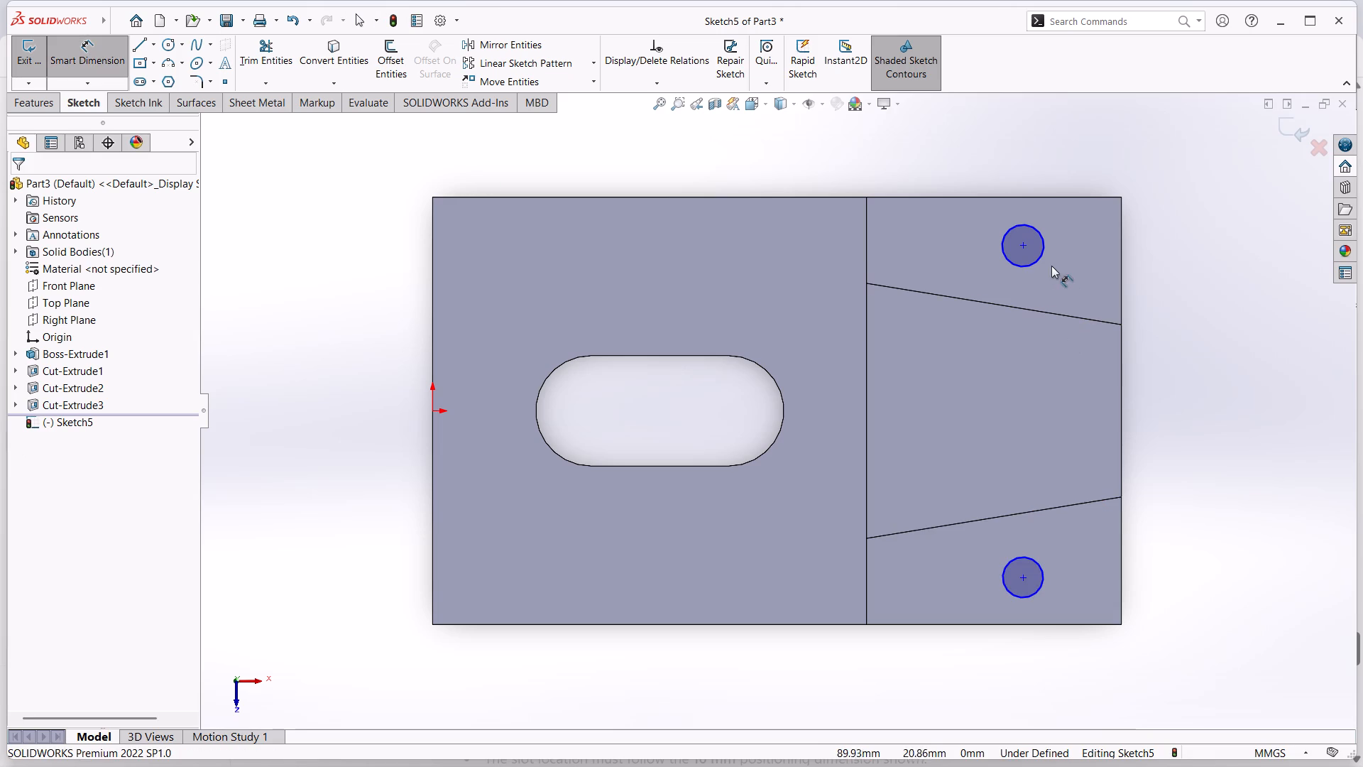
left_click(1045, 253)
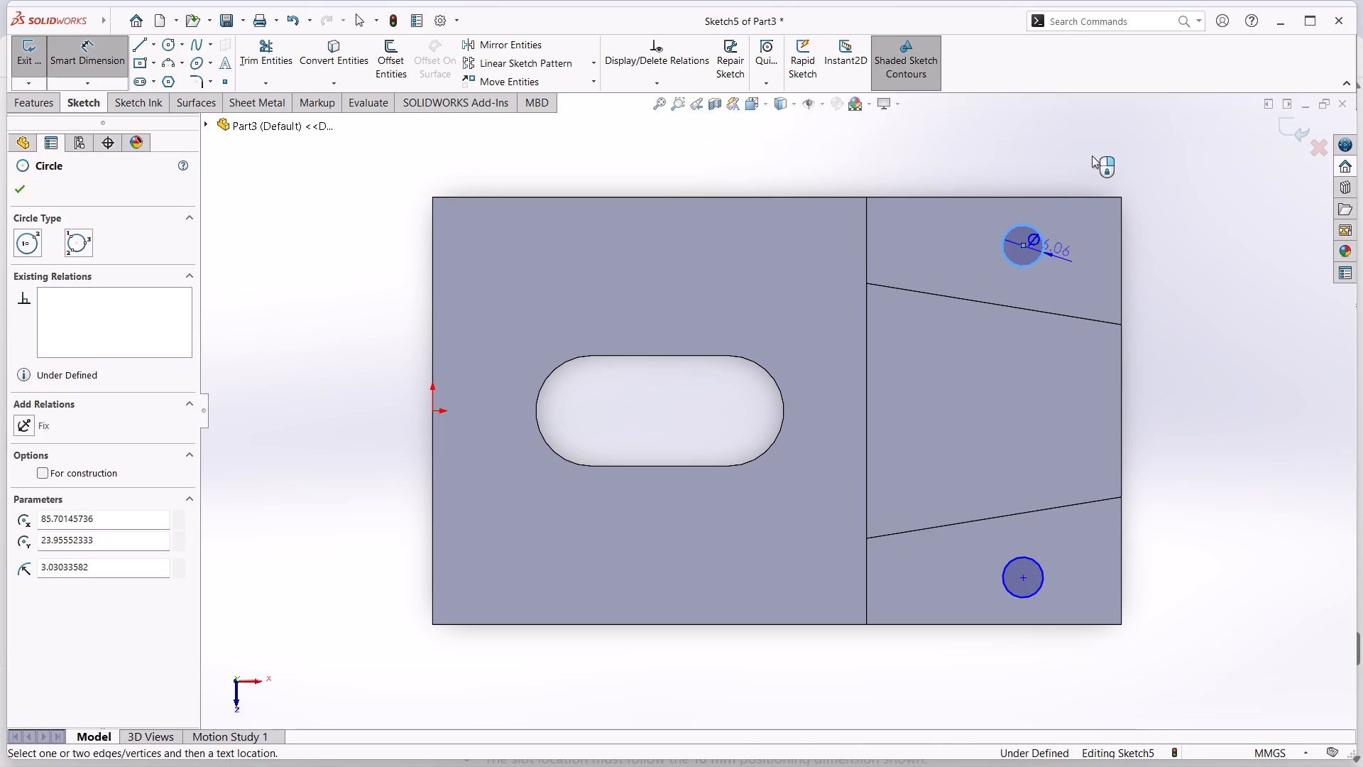
left_click(1093, 153)
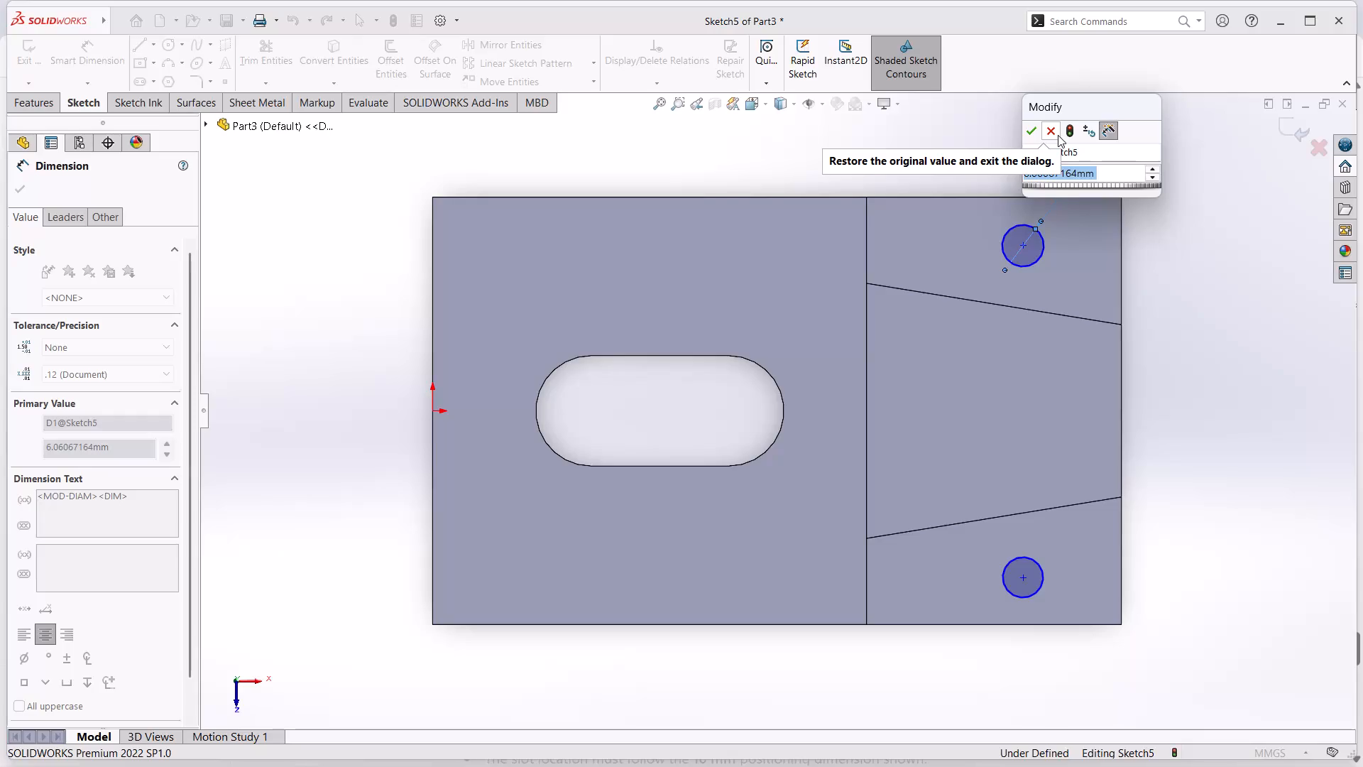
type("20")
key("Return")
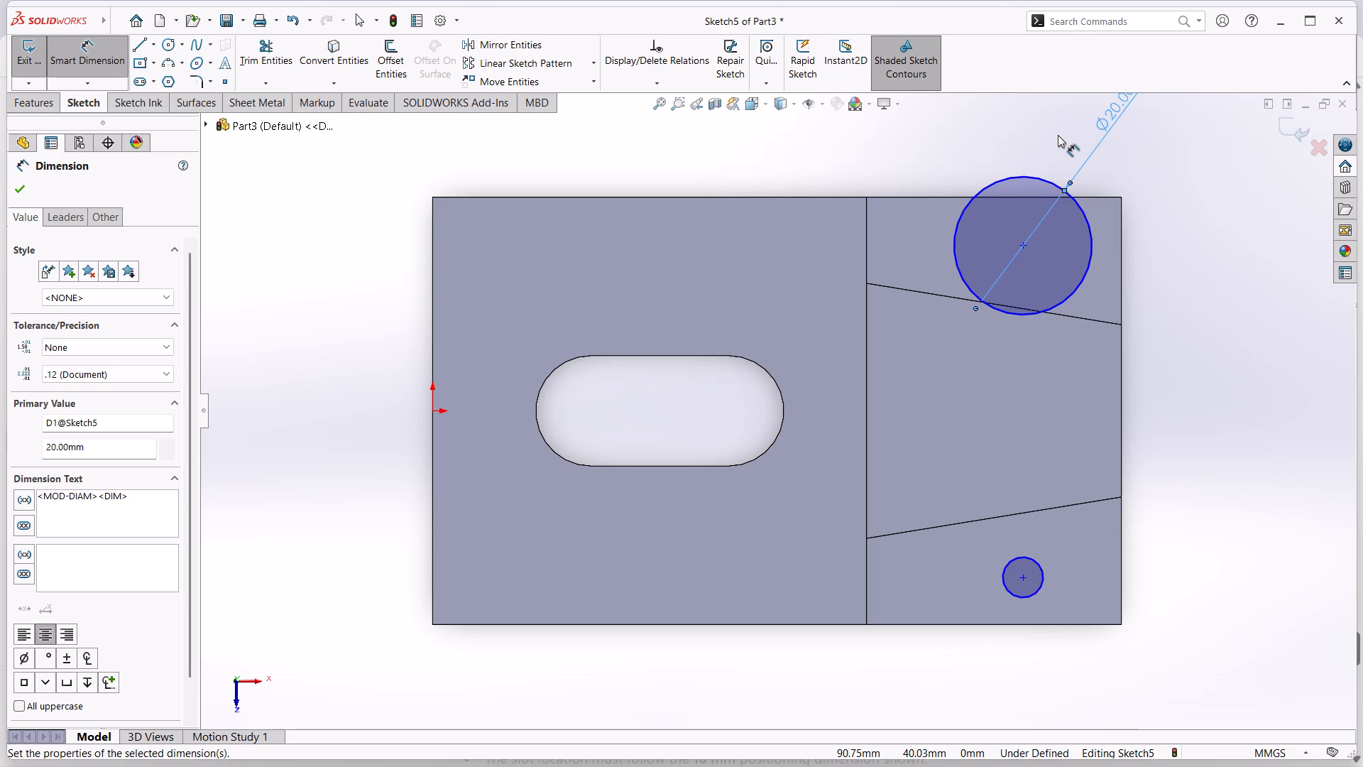
Set the upper circle's diameter to 6 mm.
double_click(1110, 111)
key("6")
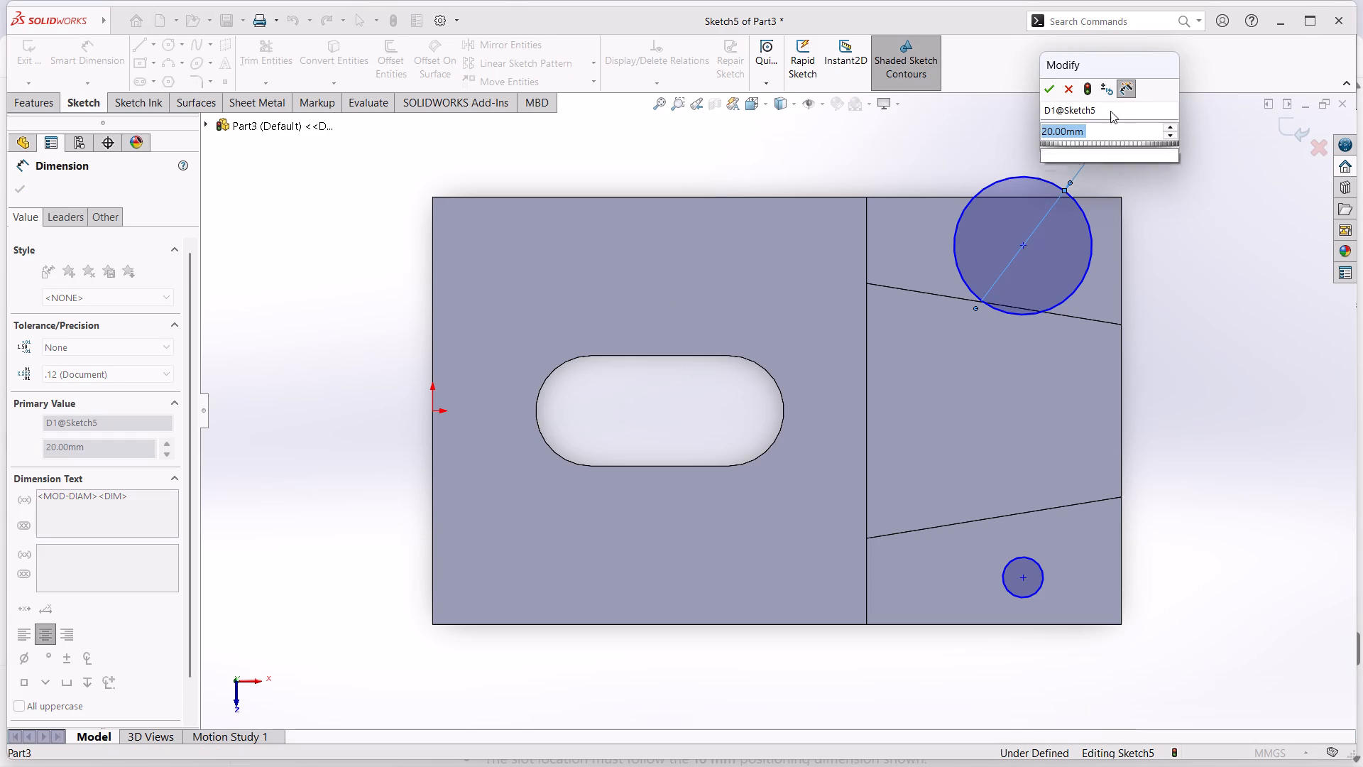
key("Return")
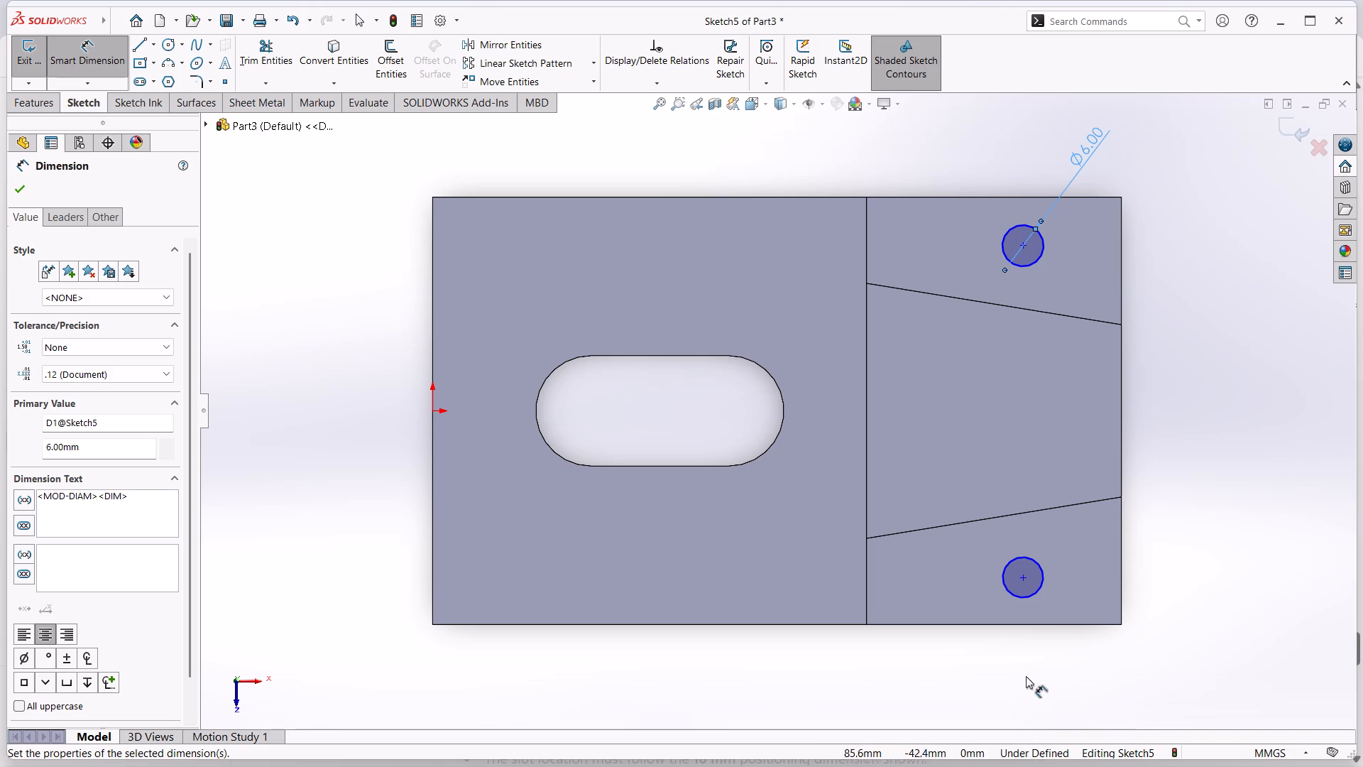
Dimension the lower circle's diameter as 6 mm.
left_click(1025, 597)
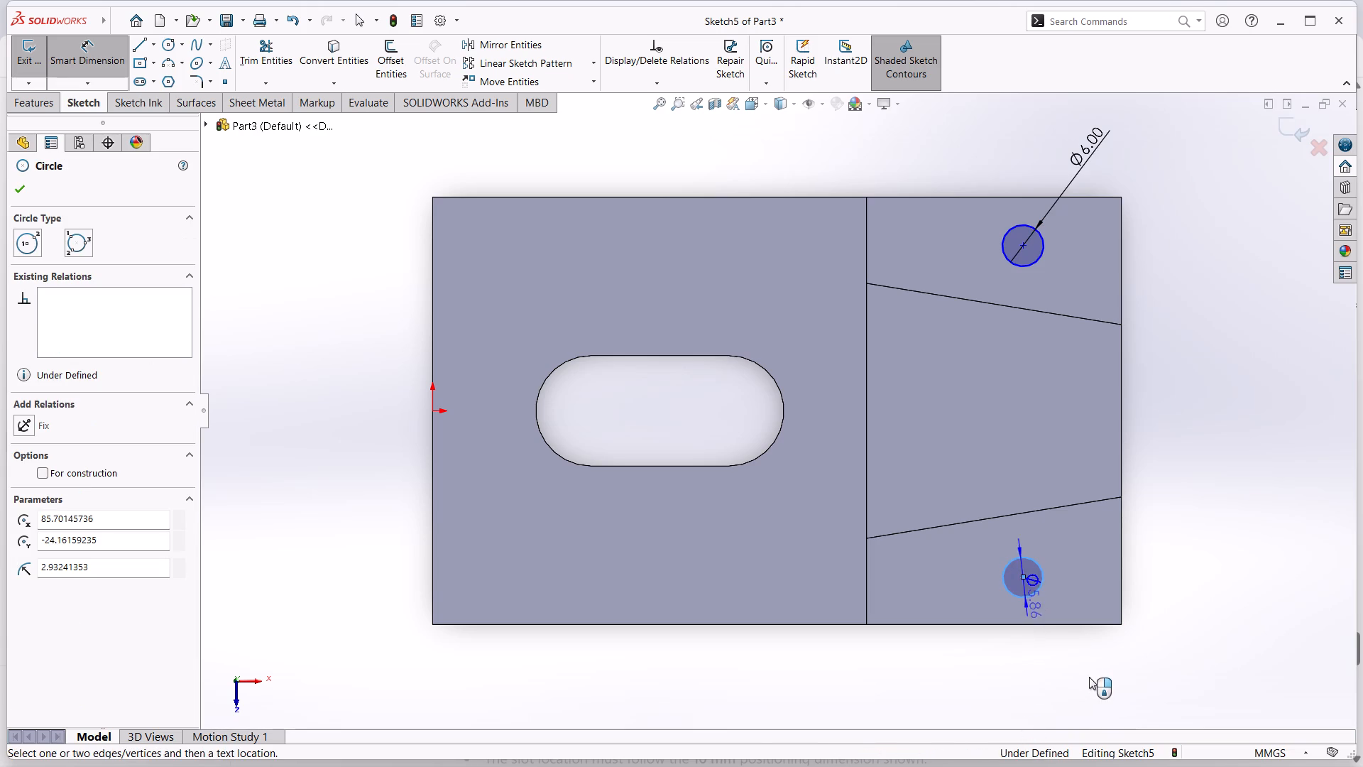
left_click(1095, 685)
key("6")
key("Return")
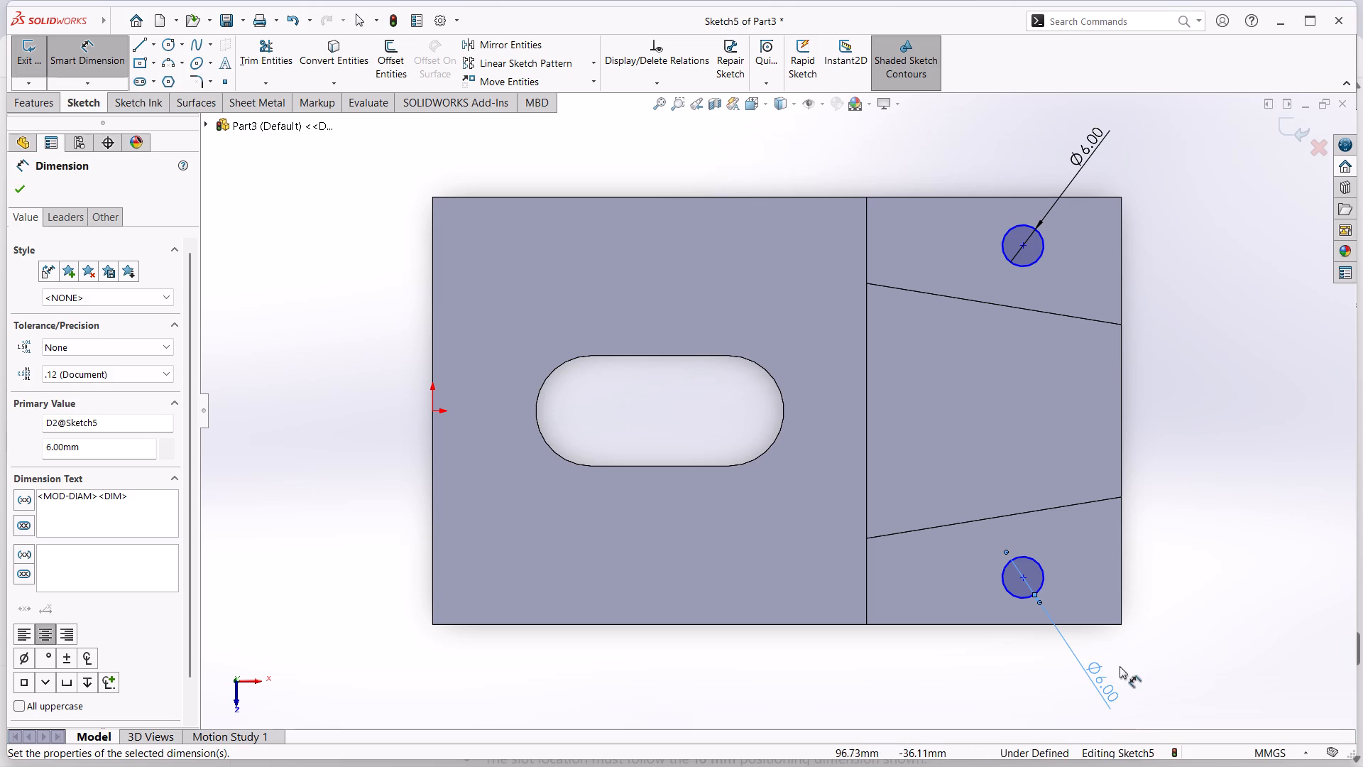
Dimension the upper circle's center 12 mm from the block's right edge.
left_click(1022, 244)
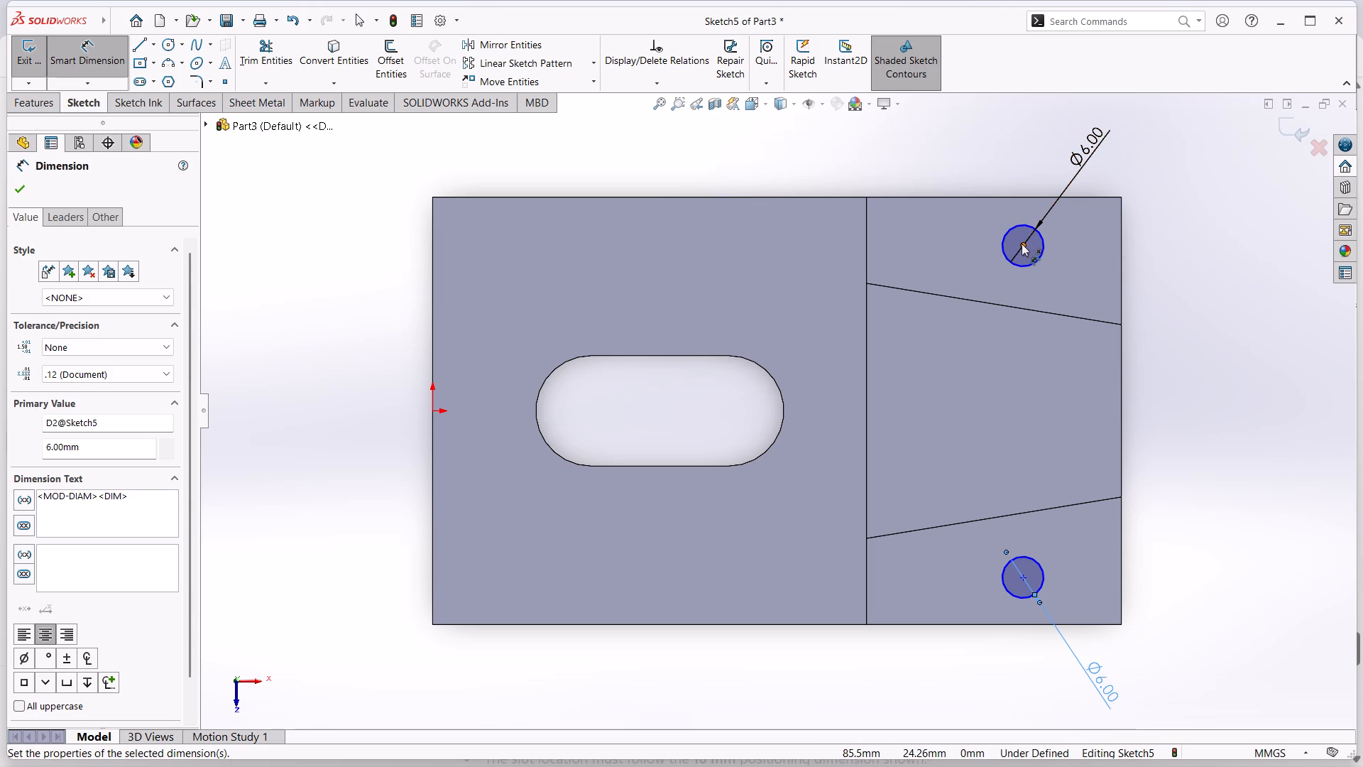
left_click(1120, 248)
left_click(1177, 171)
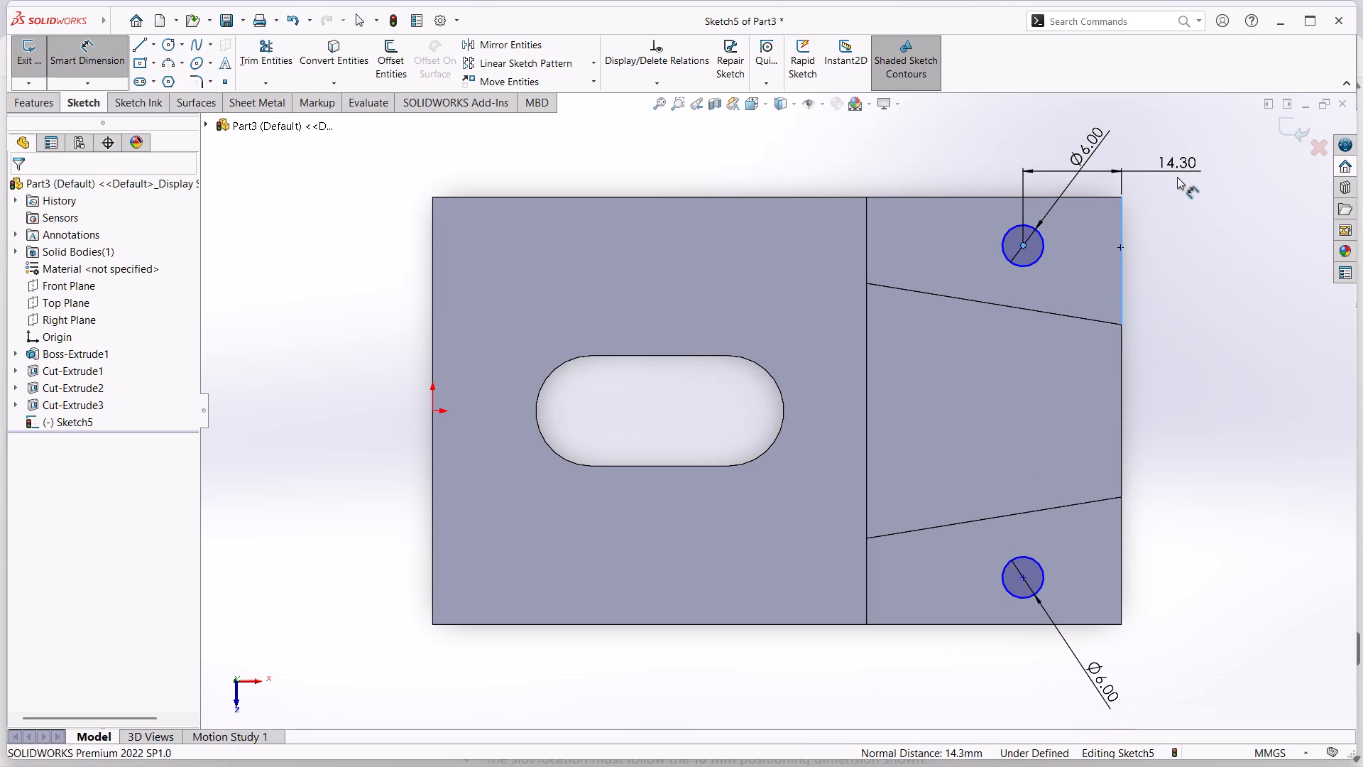
type("12")
key("Return")
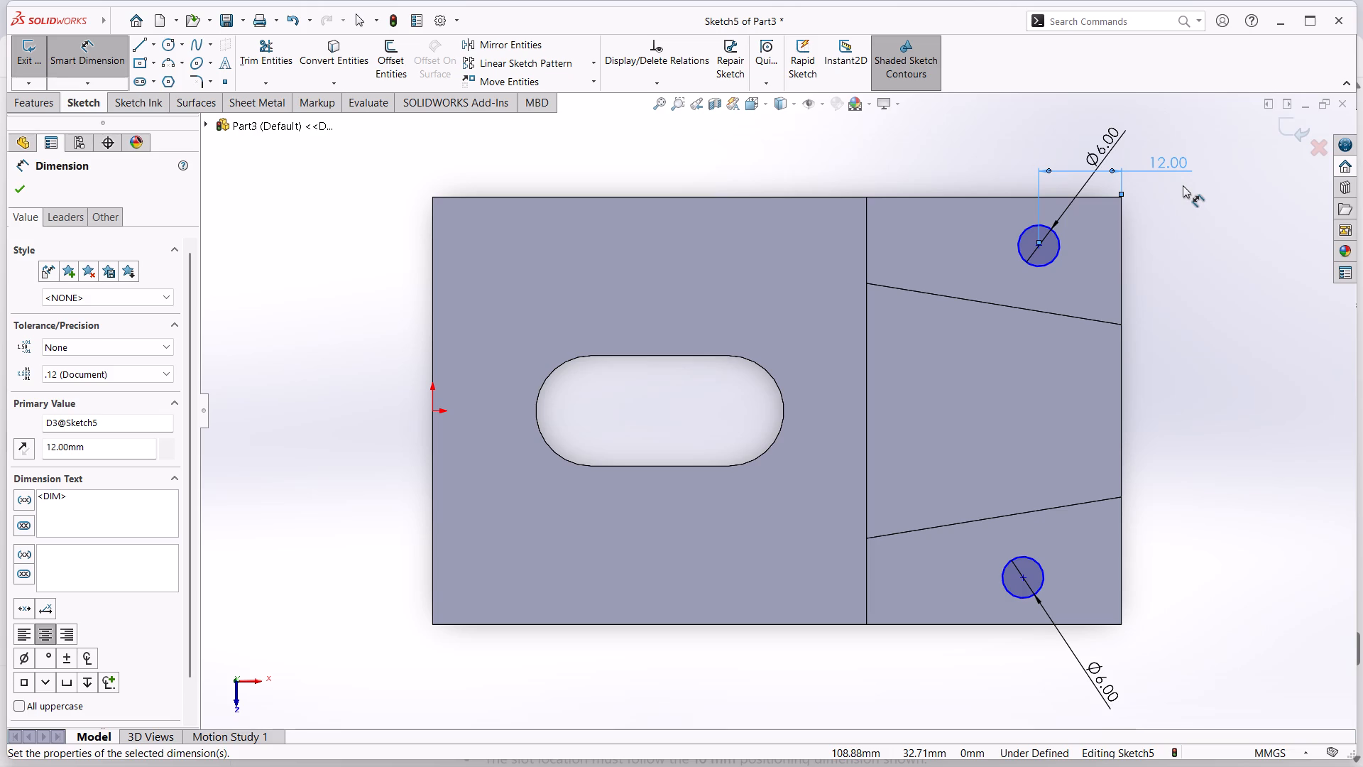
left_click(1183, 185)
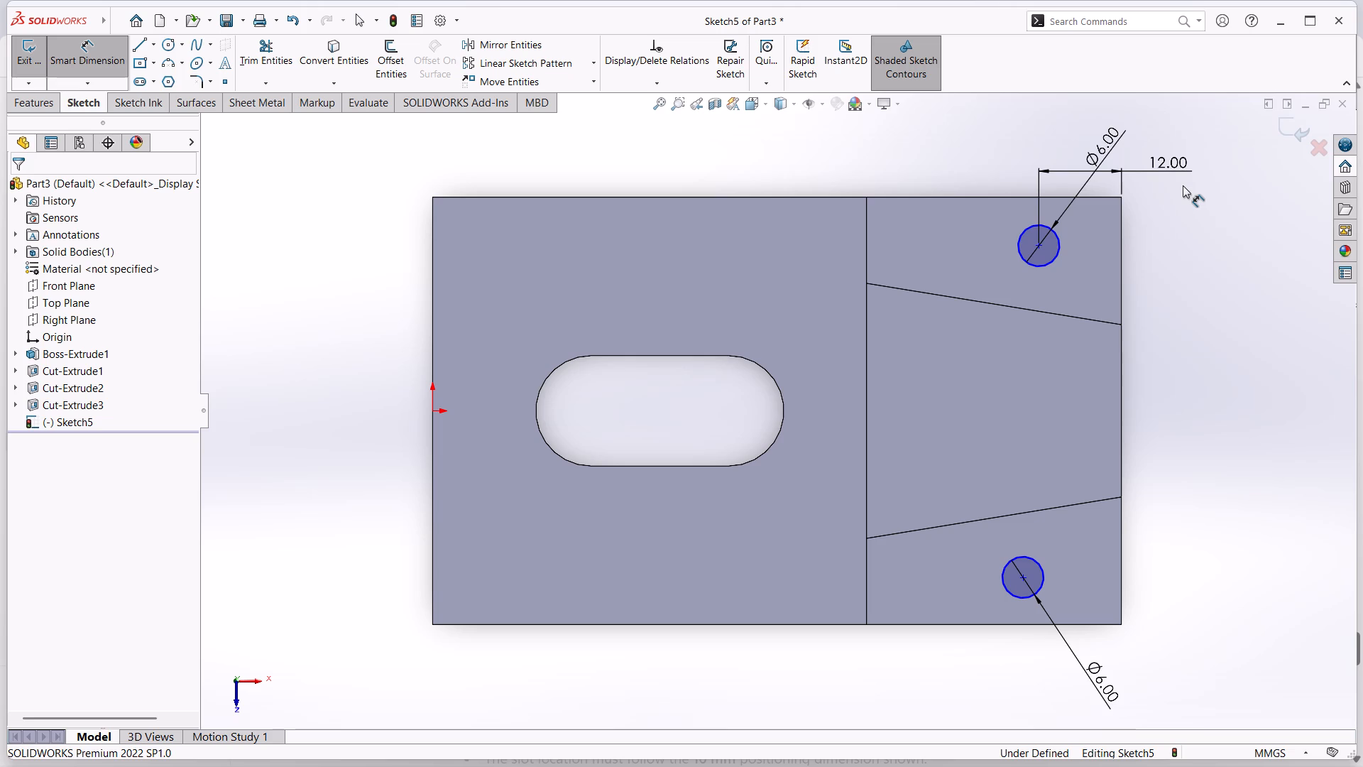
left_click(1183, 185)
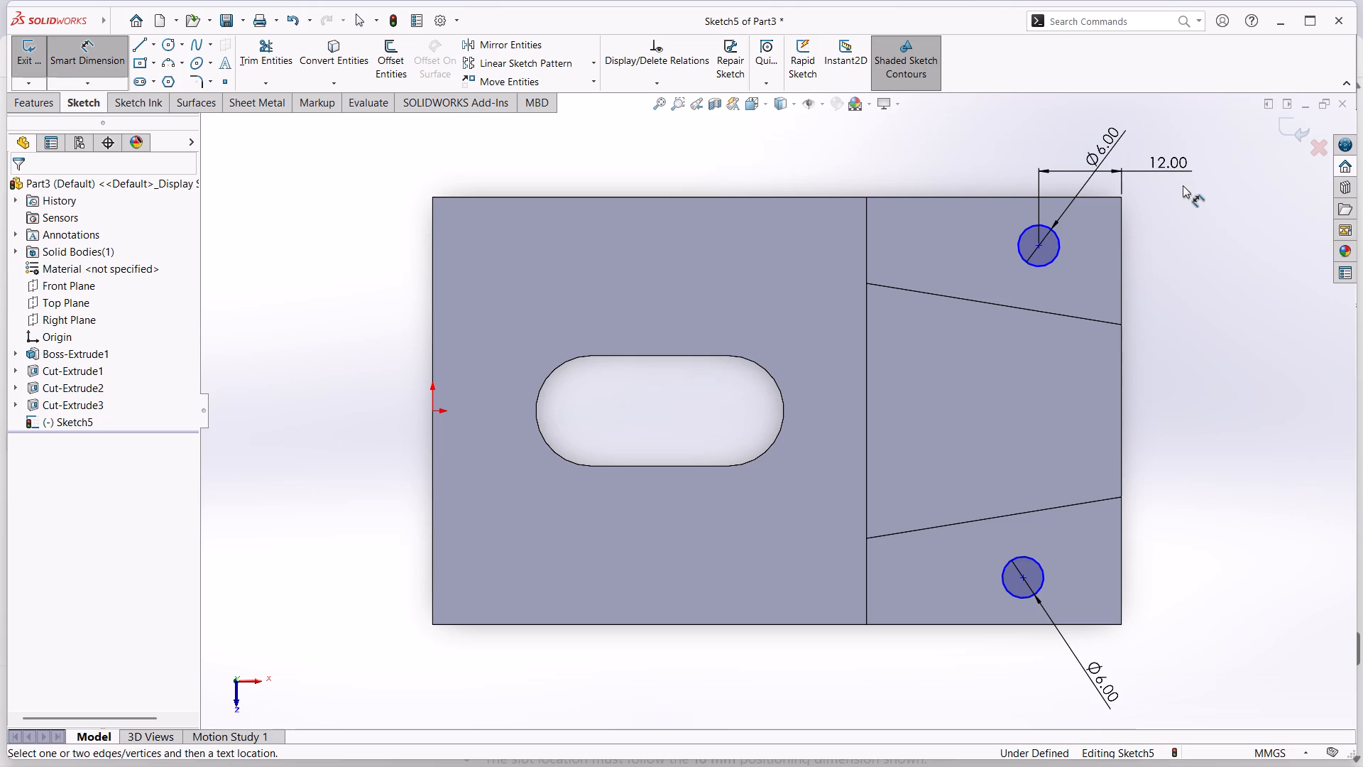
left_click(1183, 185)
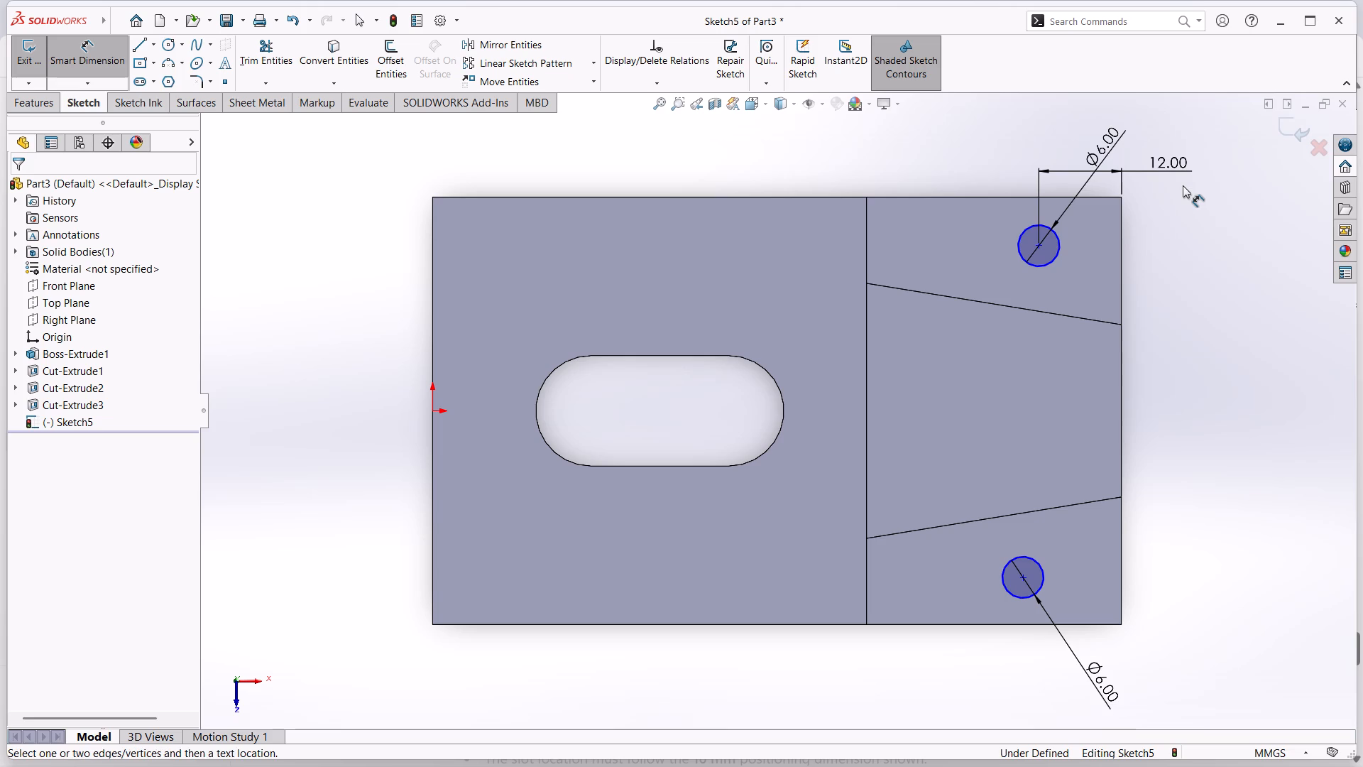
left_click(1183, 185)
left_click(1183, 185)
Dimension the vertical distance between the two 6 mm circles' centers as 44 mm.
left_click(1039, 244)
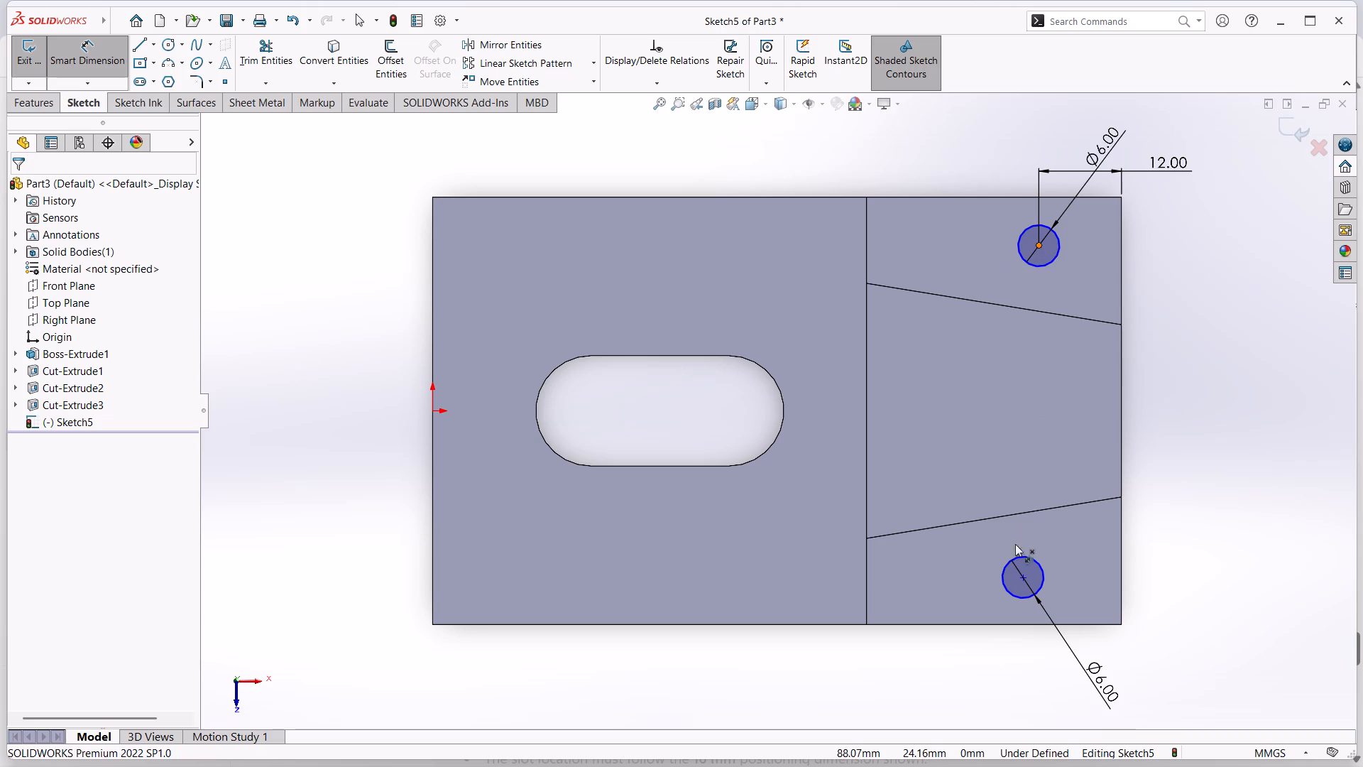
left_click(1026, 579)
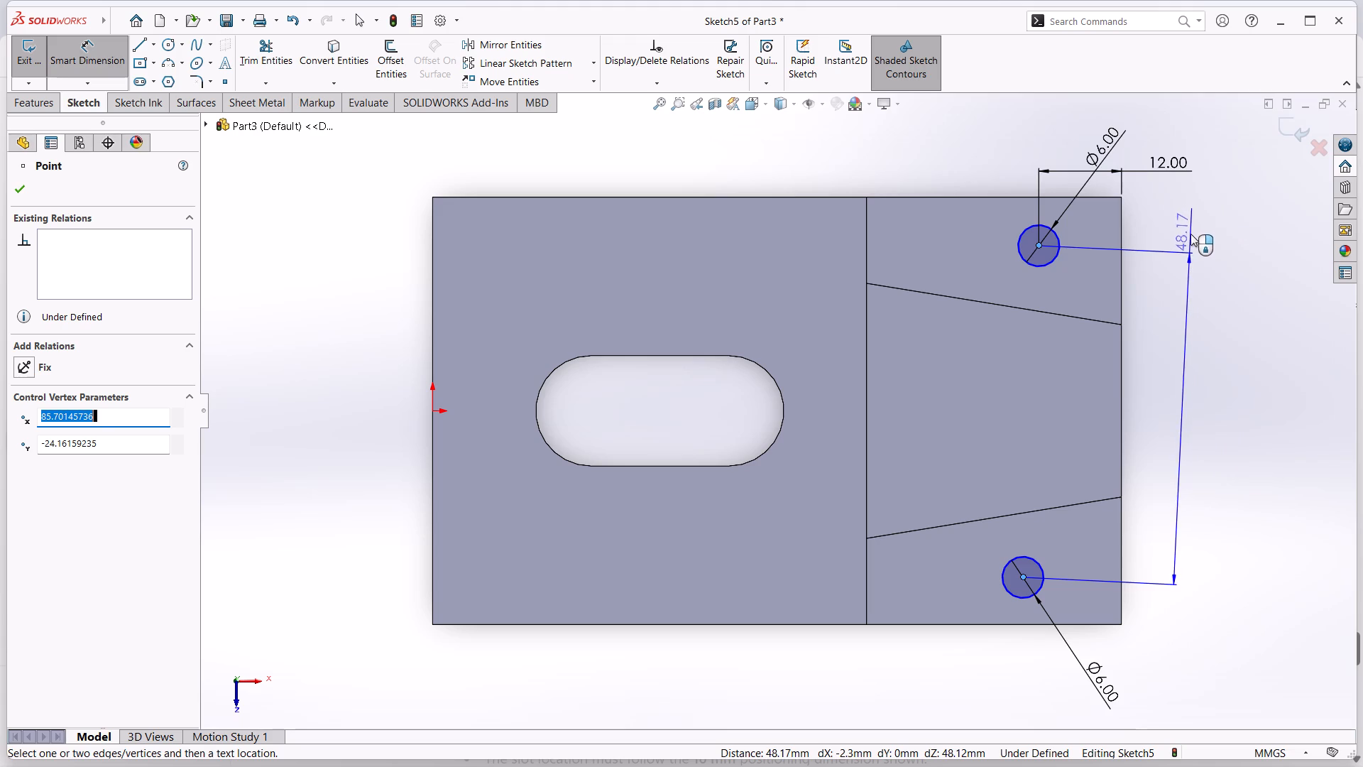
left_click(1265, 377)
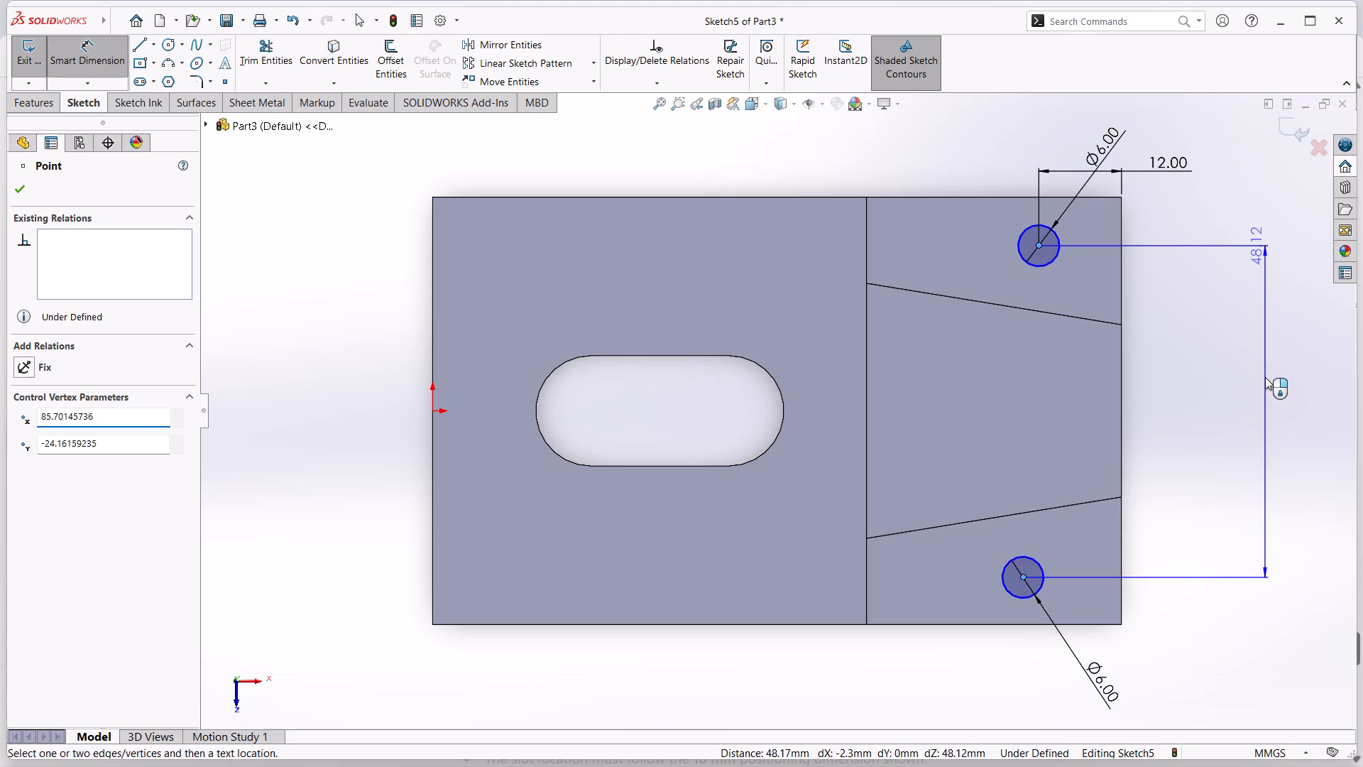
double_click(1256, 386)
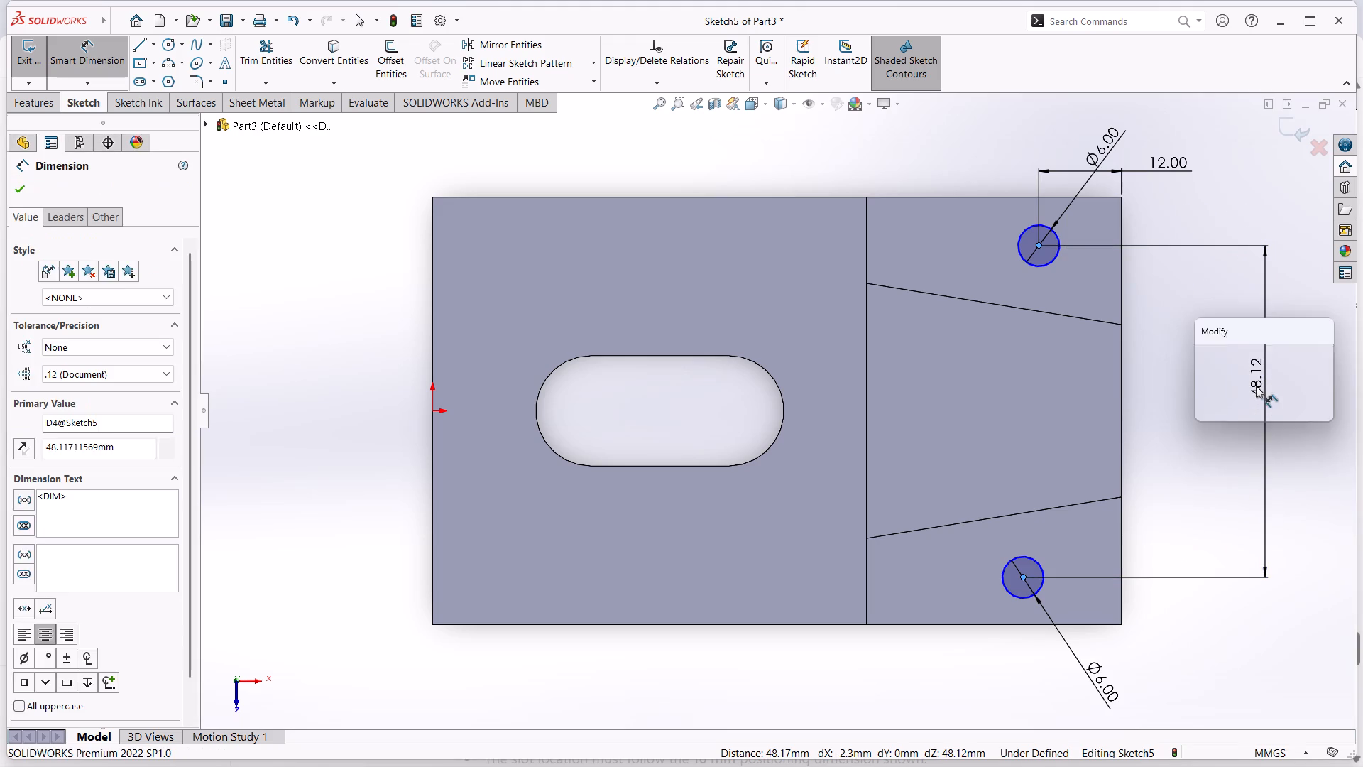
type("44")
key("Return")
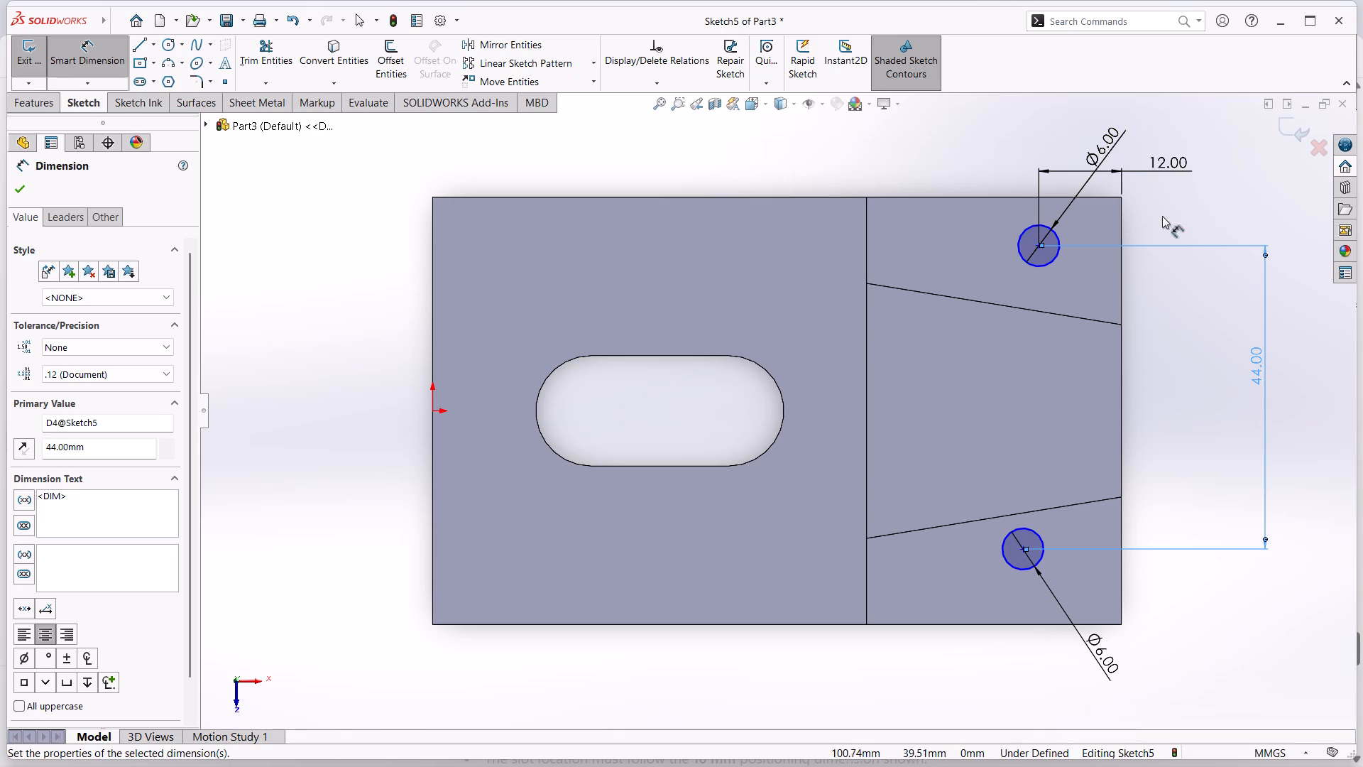
Sketch a horizontal centerline about 131 mm long through the origin, extending past both ends of the block.
left_click(152, 45)
left_click(156, 76)
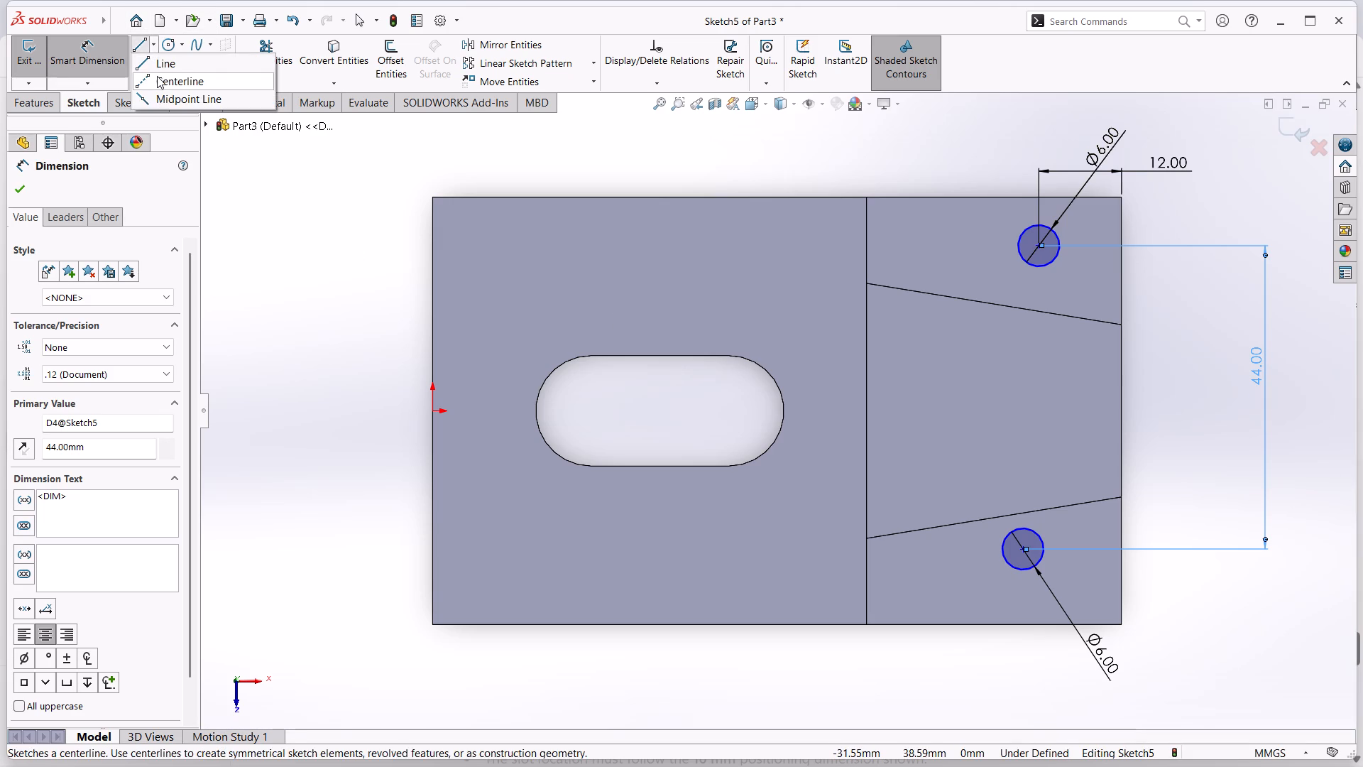
left_click(313, 410)
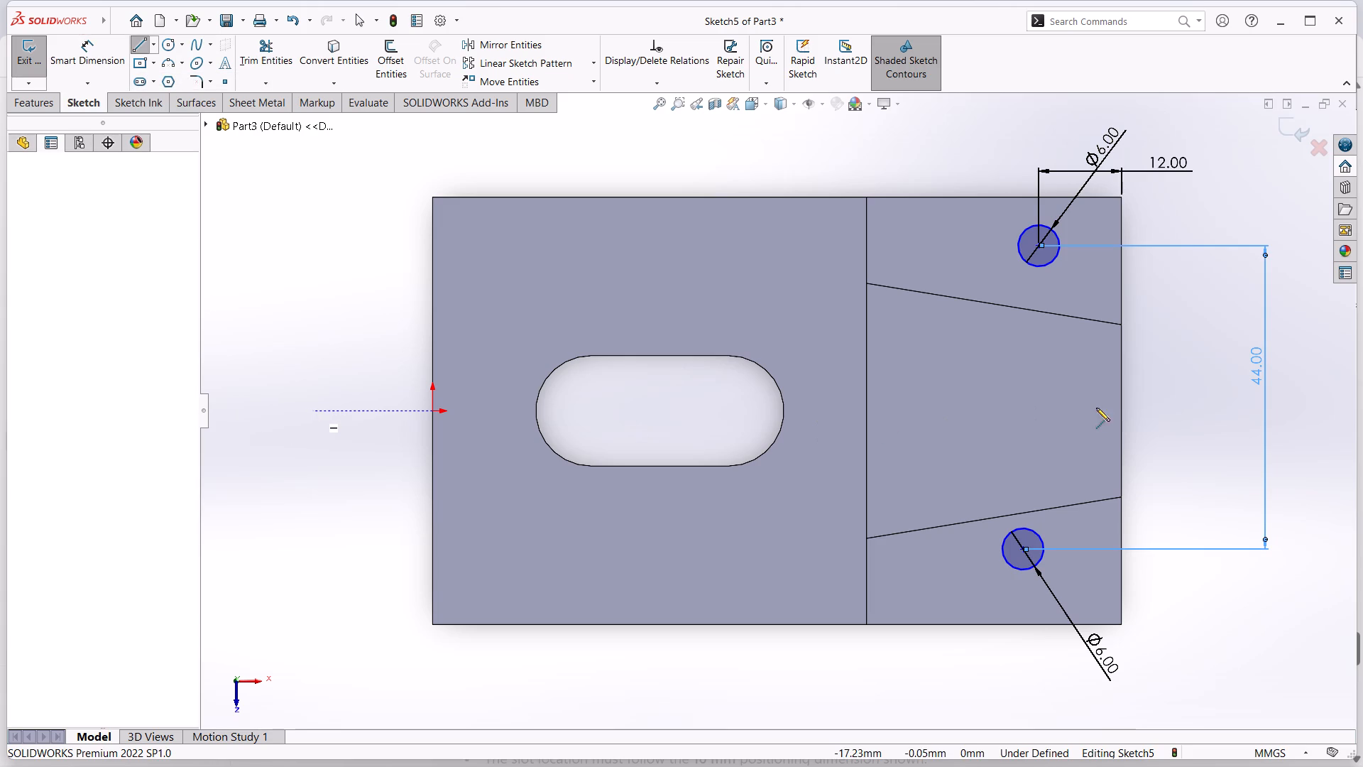
left_click(1217, 415)
key("Escape")
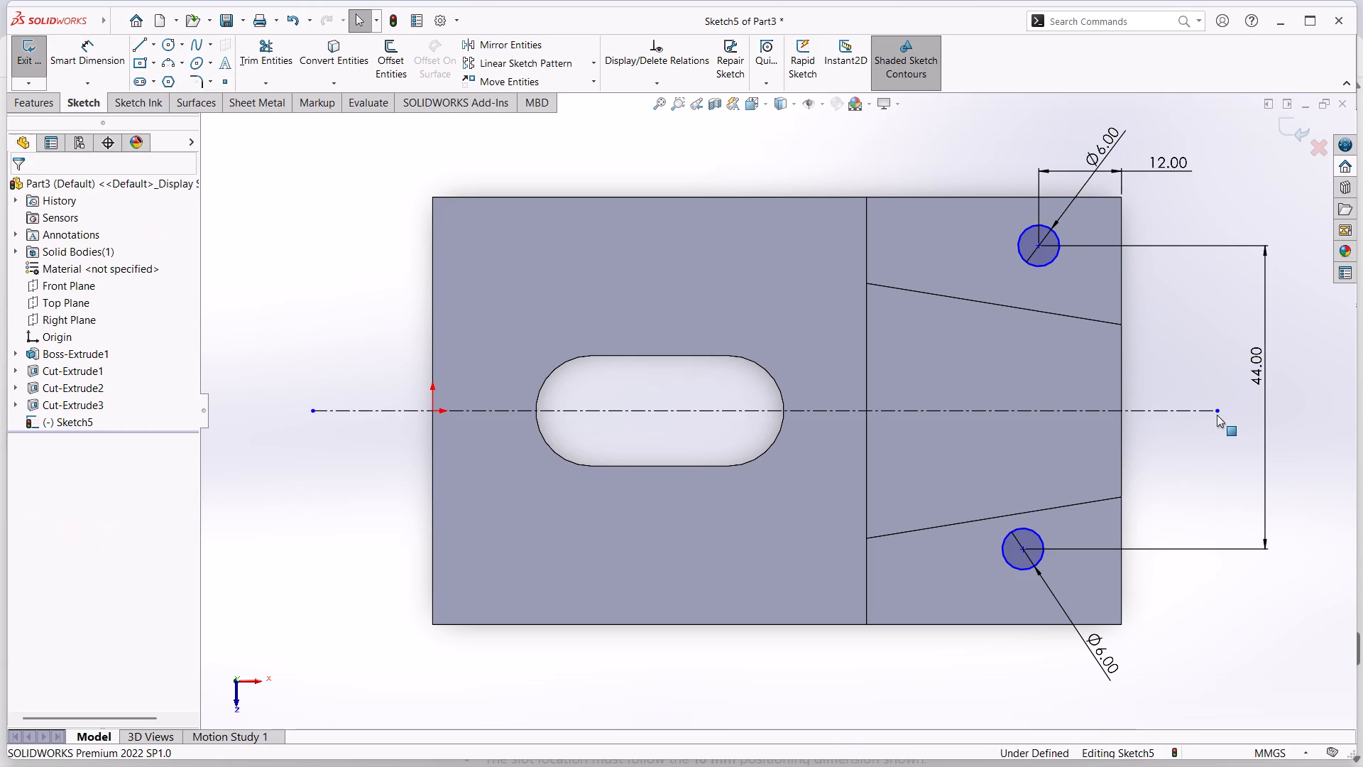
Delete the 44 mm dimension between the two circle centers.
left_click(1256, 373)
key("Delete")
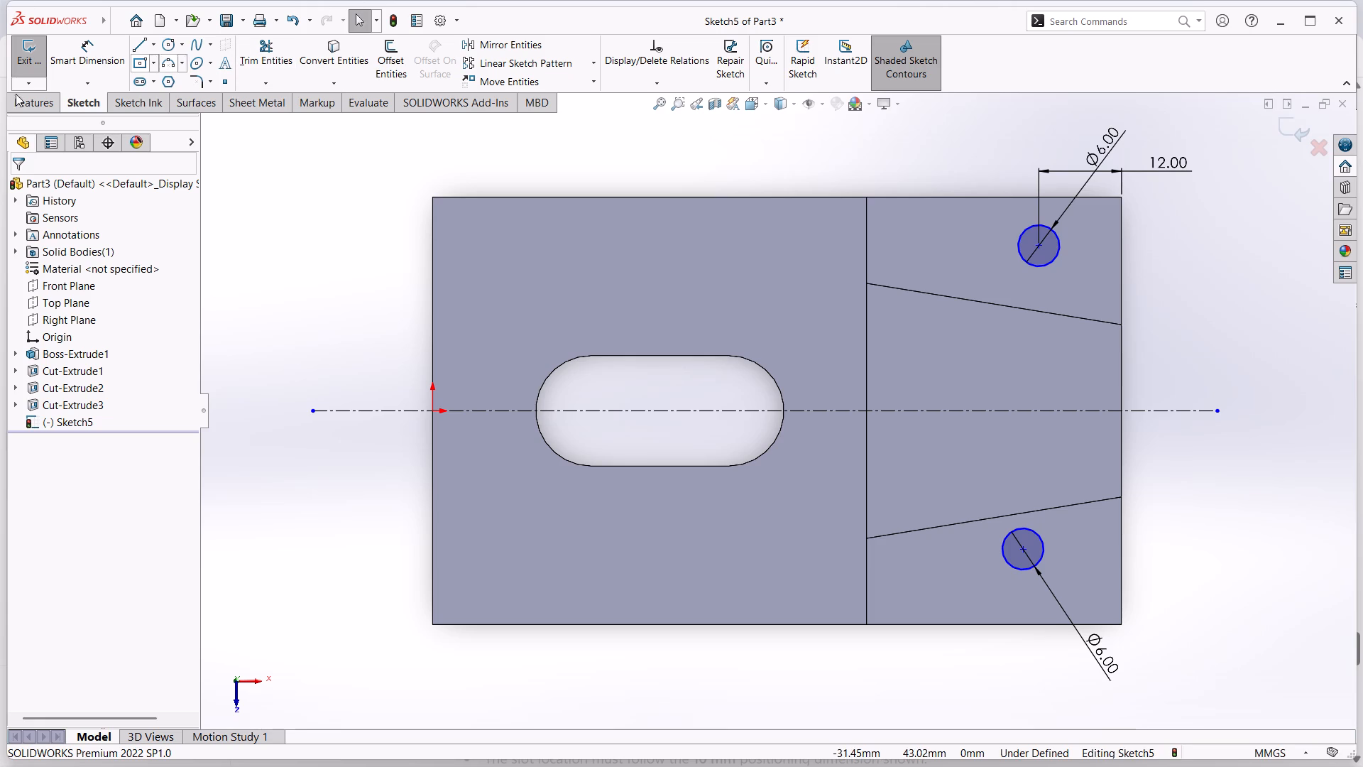
Make the two circle centers symmetric about the horizontal centerline with a Symmetric relation.
left_click(1037, 244)
left_click(1022, 552, "ctrl")
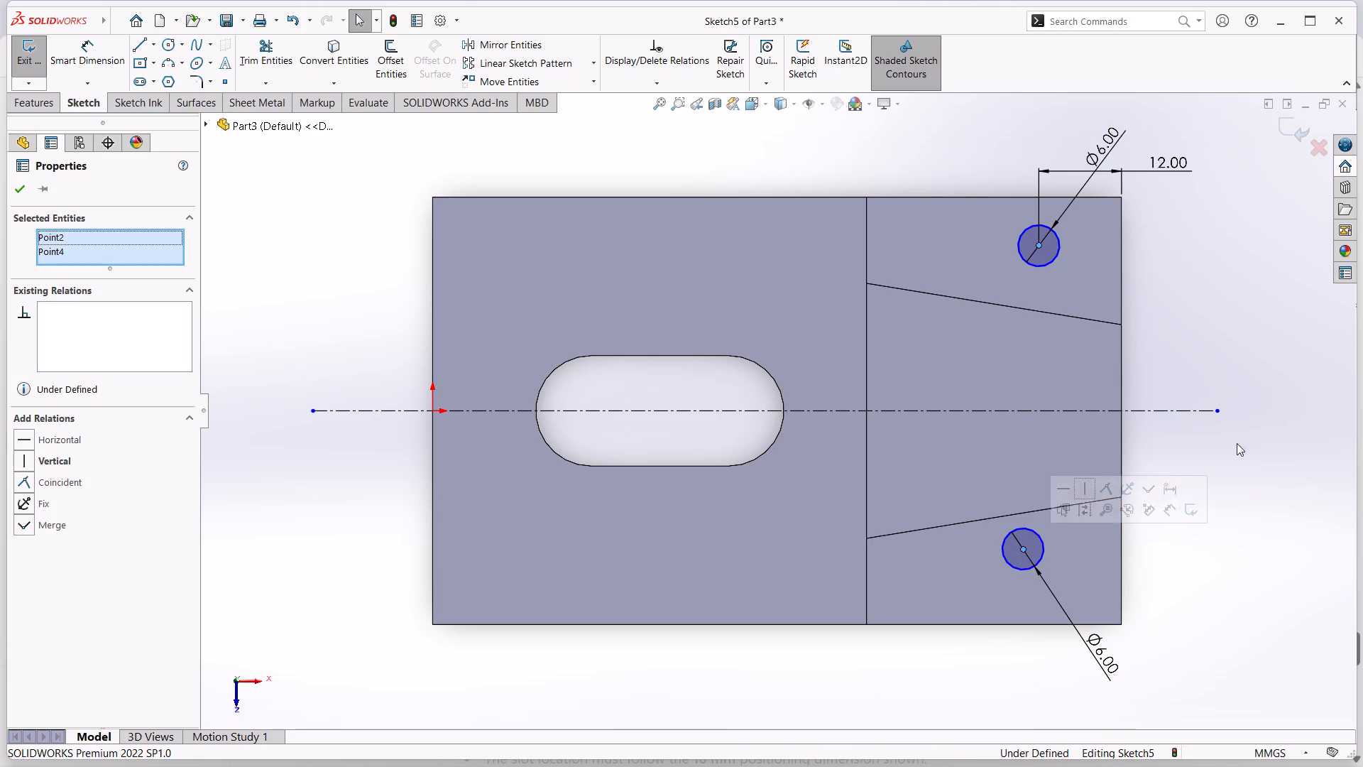
left_click(1006, 410, "ctrl")
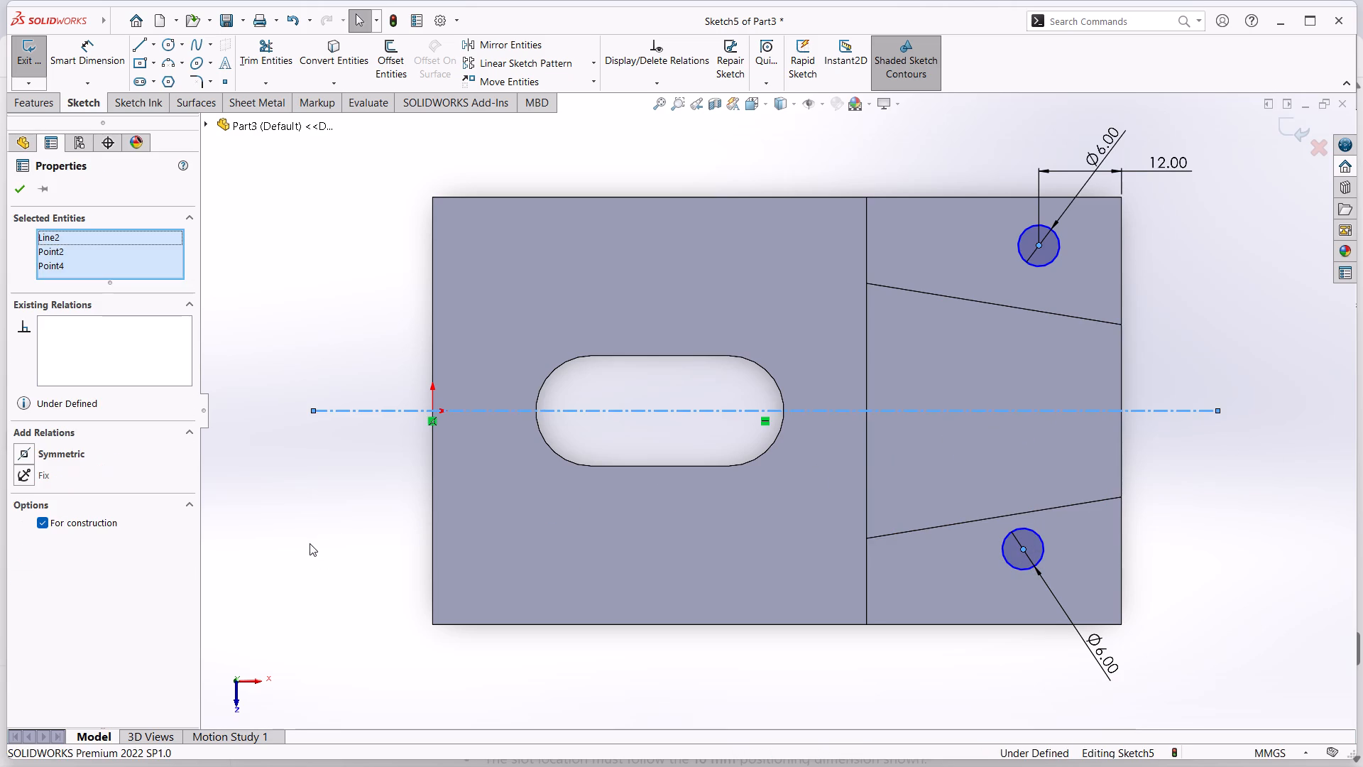
left_click(20, 455)
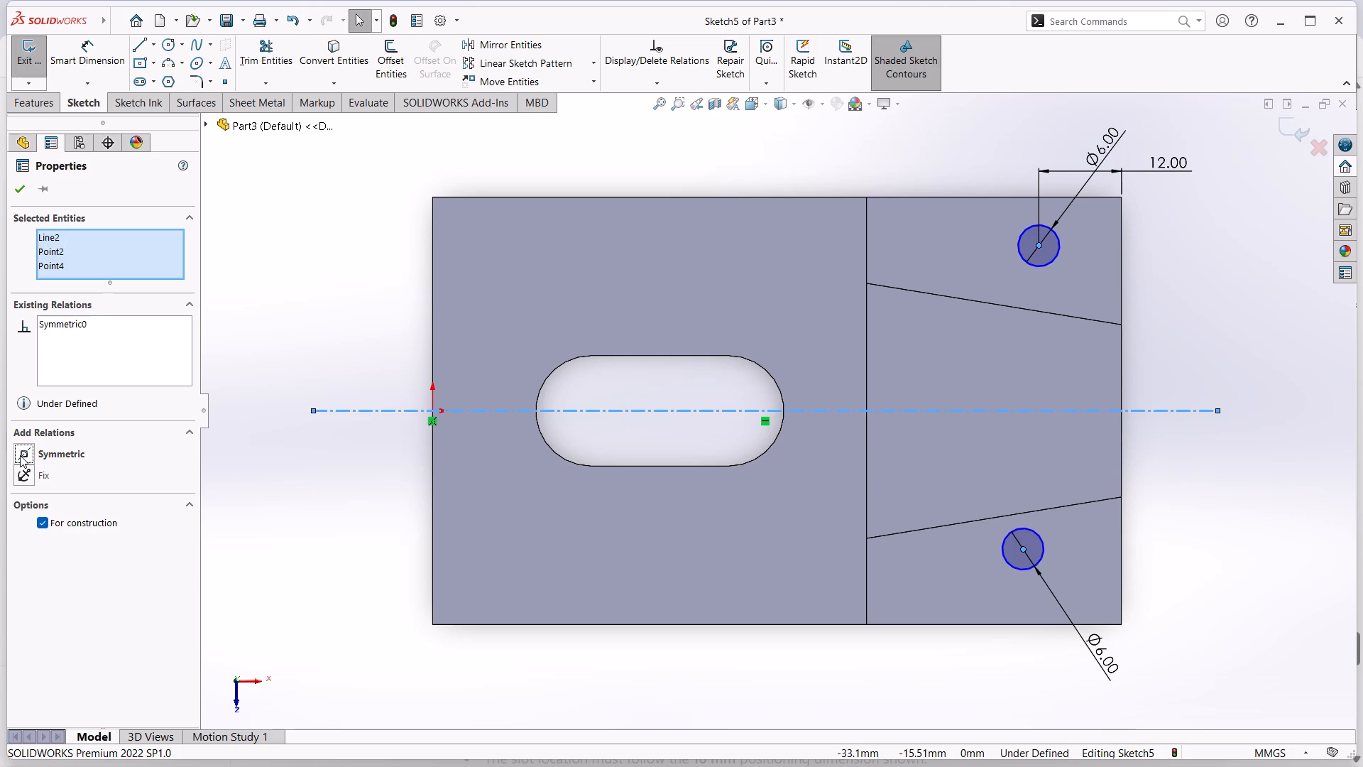
left_click(20, 455)
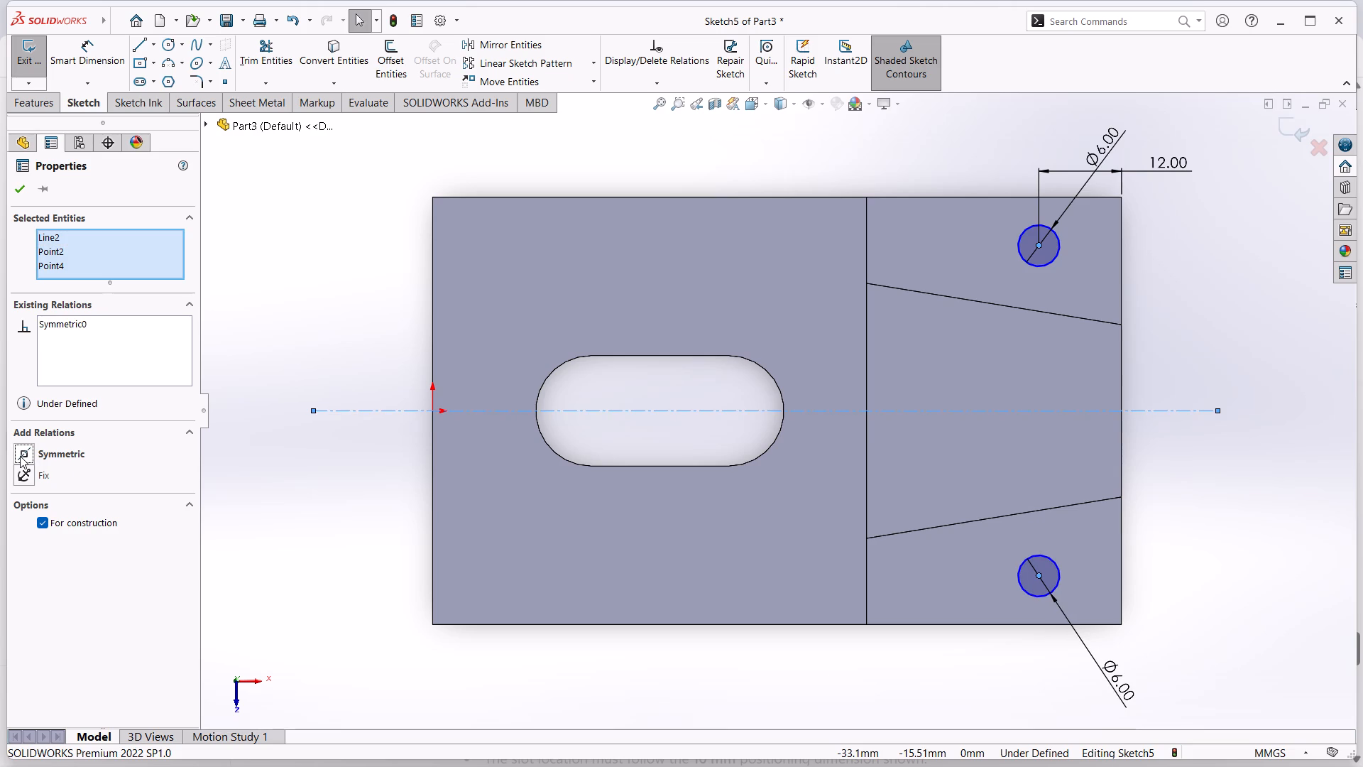
left_click(22, 190)
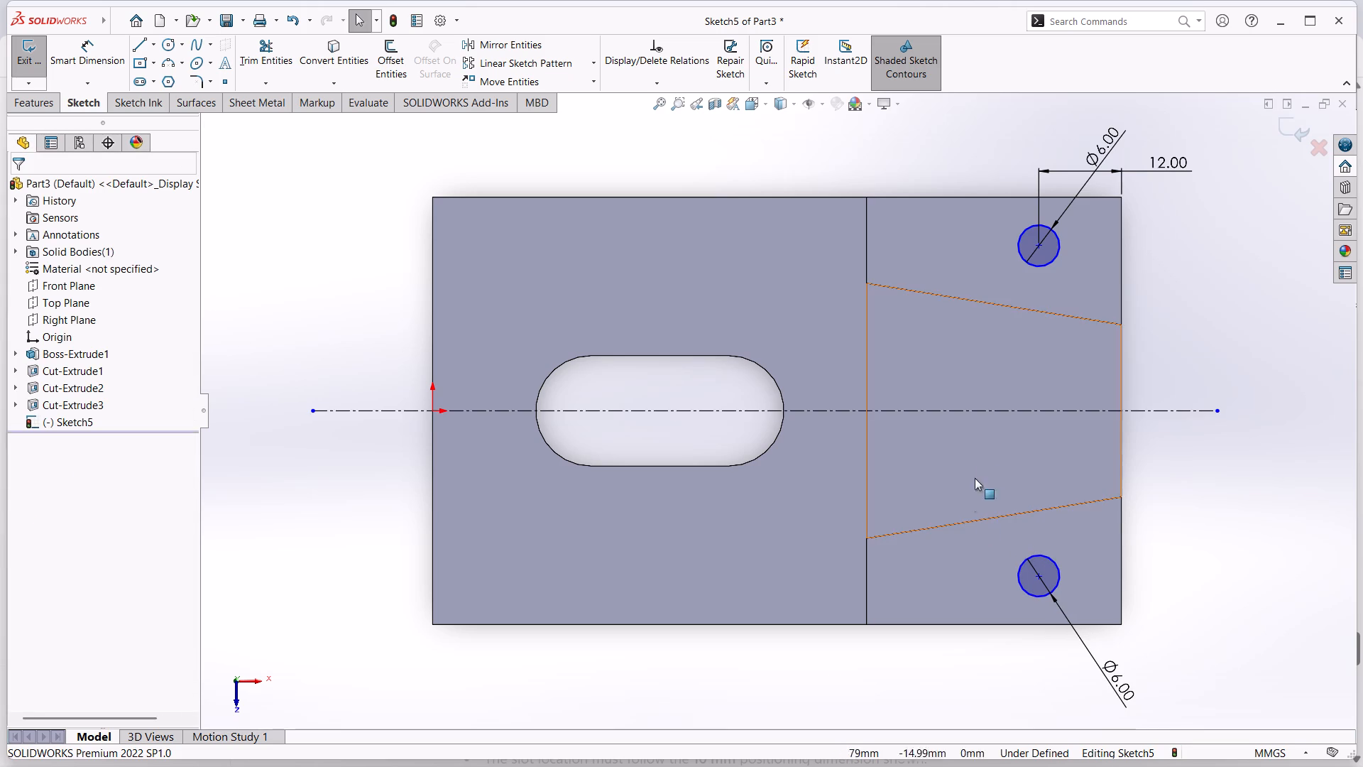
Dimension the vertical distance between the two symmetric circle centers as 44 mm with Smart Dimension.
left_click(96, 50)
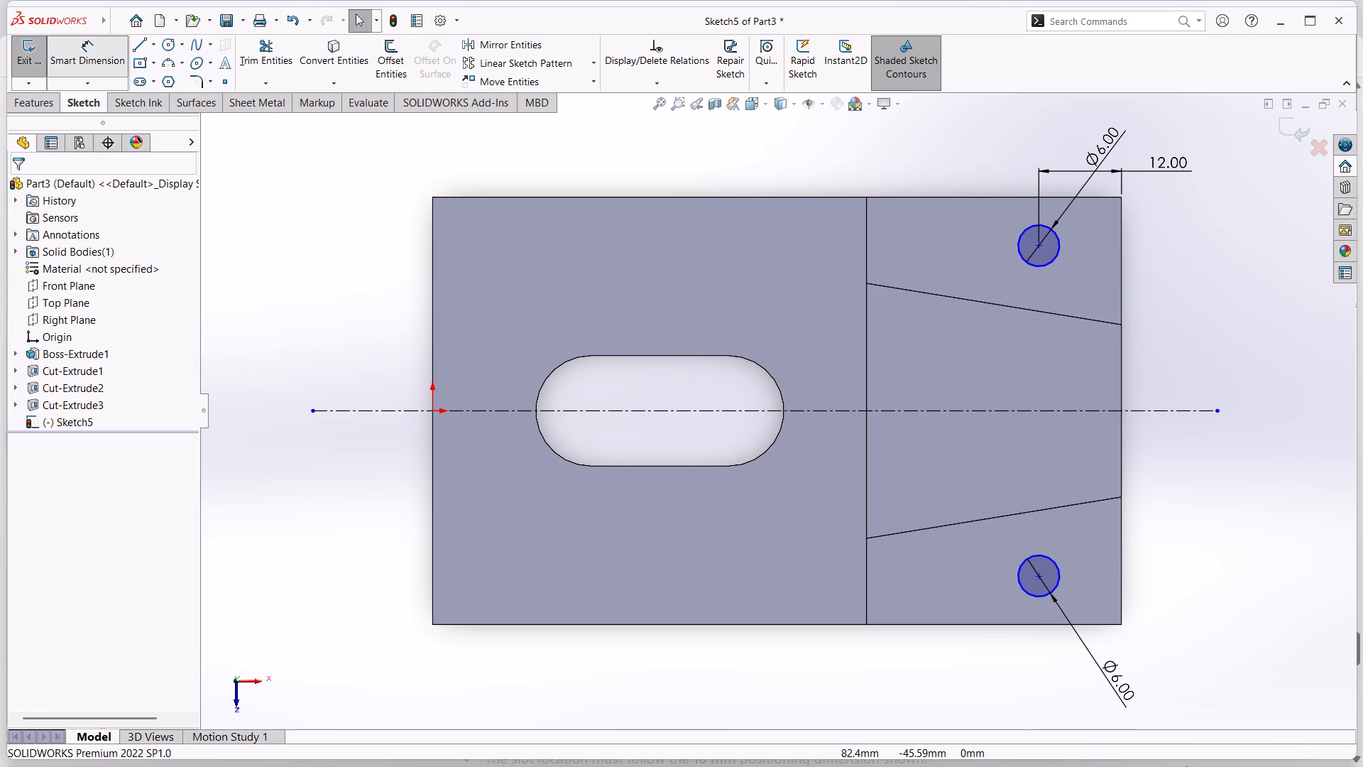
left_click(1041, 580)
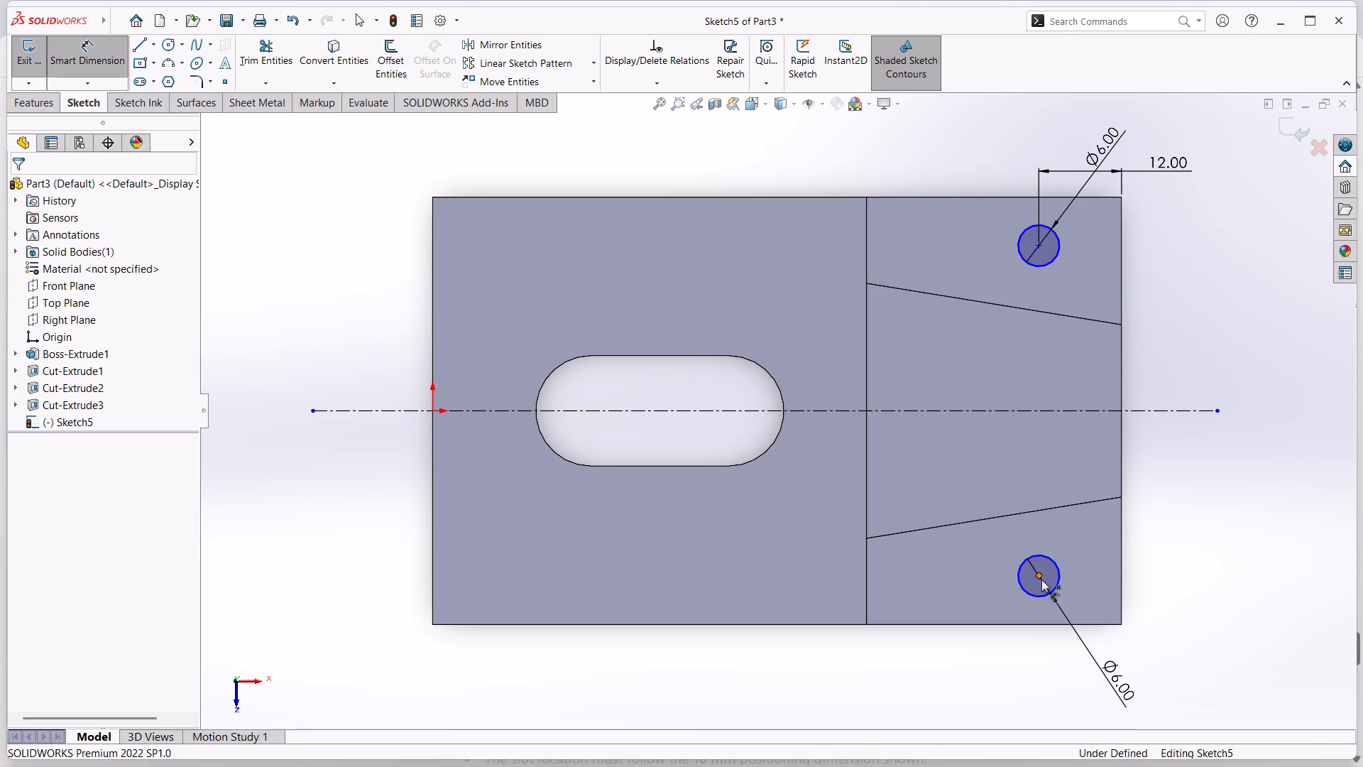
left_click(1037, 246)
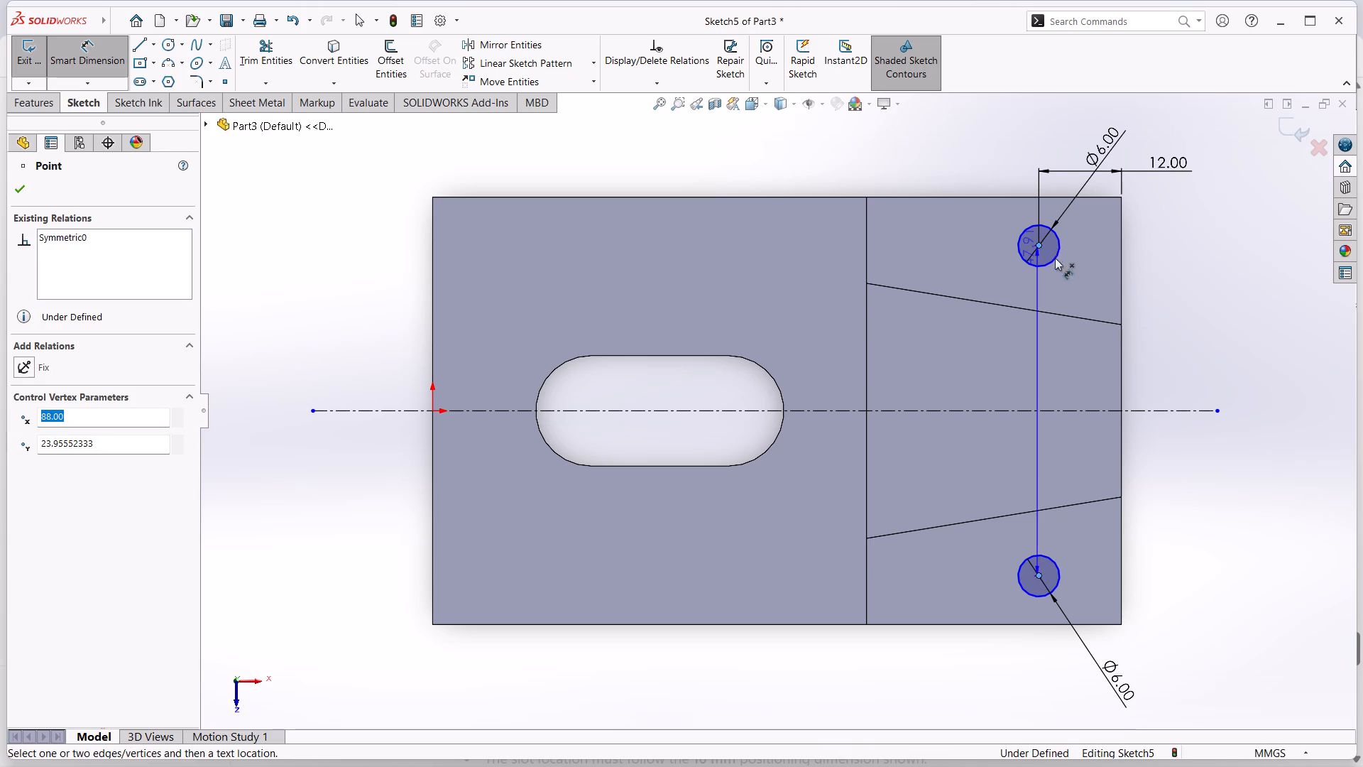
left_click(1247, 405)
type("44")
key("Return")
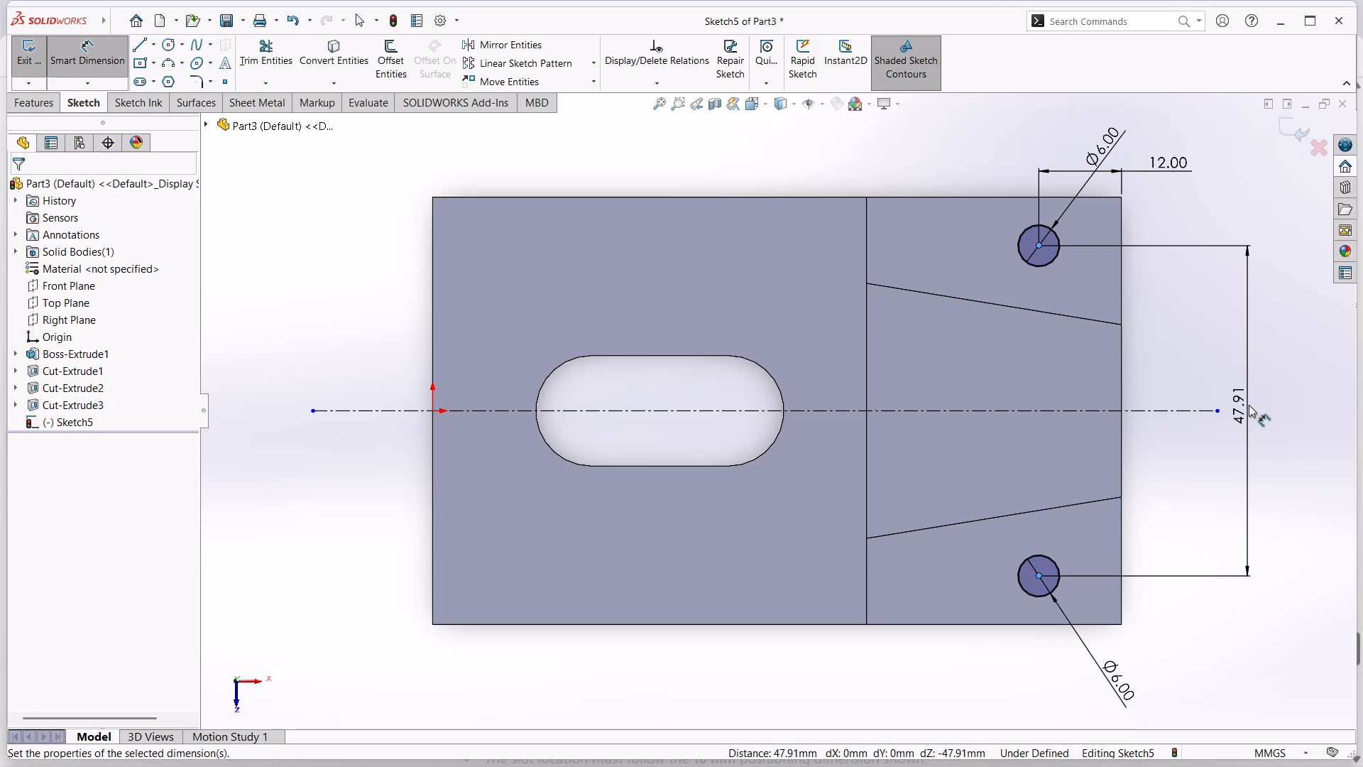
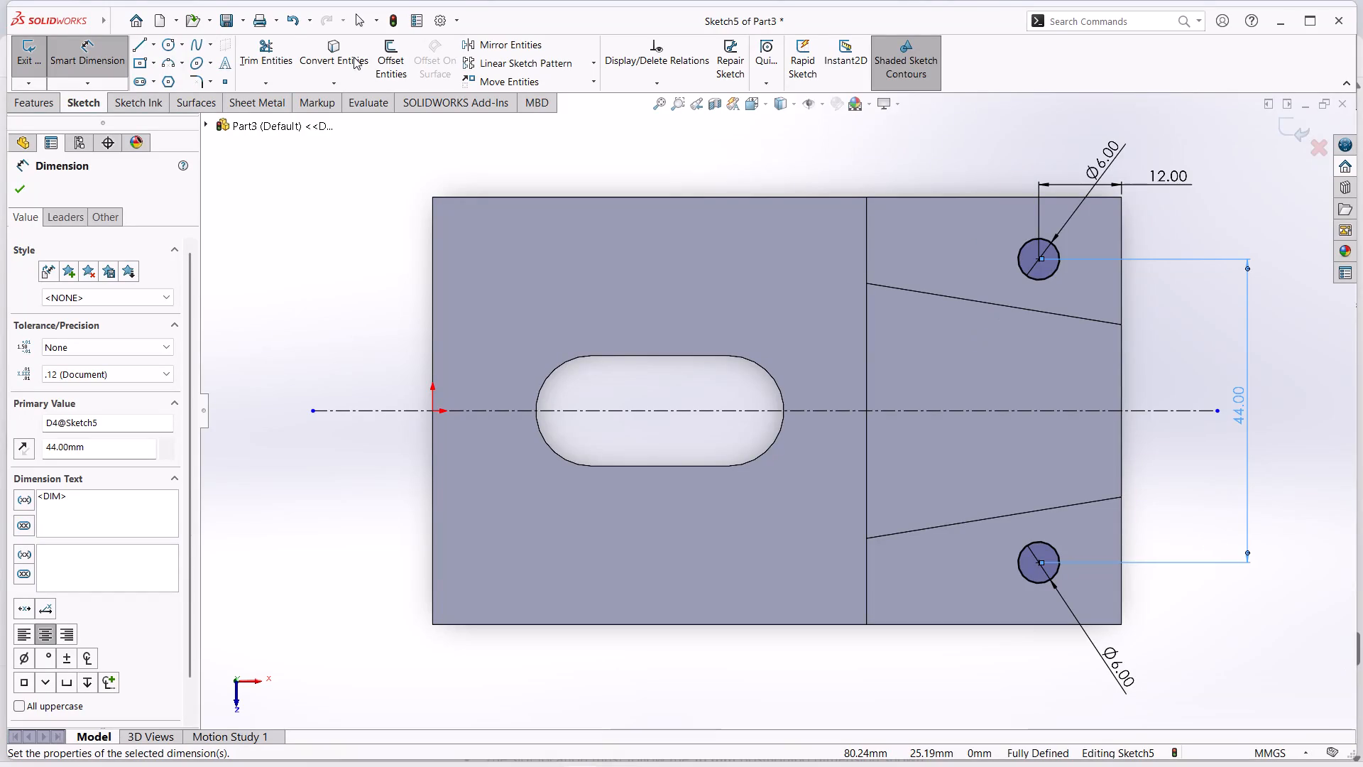
Cut the two 6 mm circles into the raised top with a 20 mm Blind Extruded Cut.
left_click(30, 46)
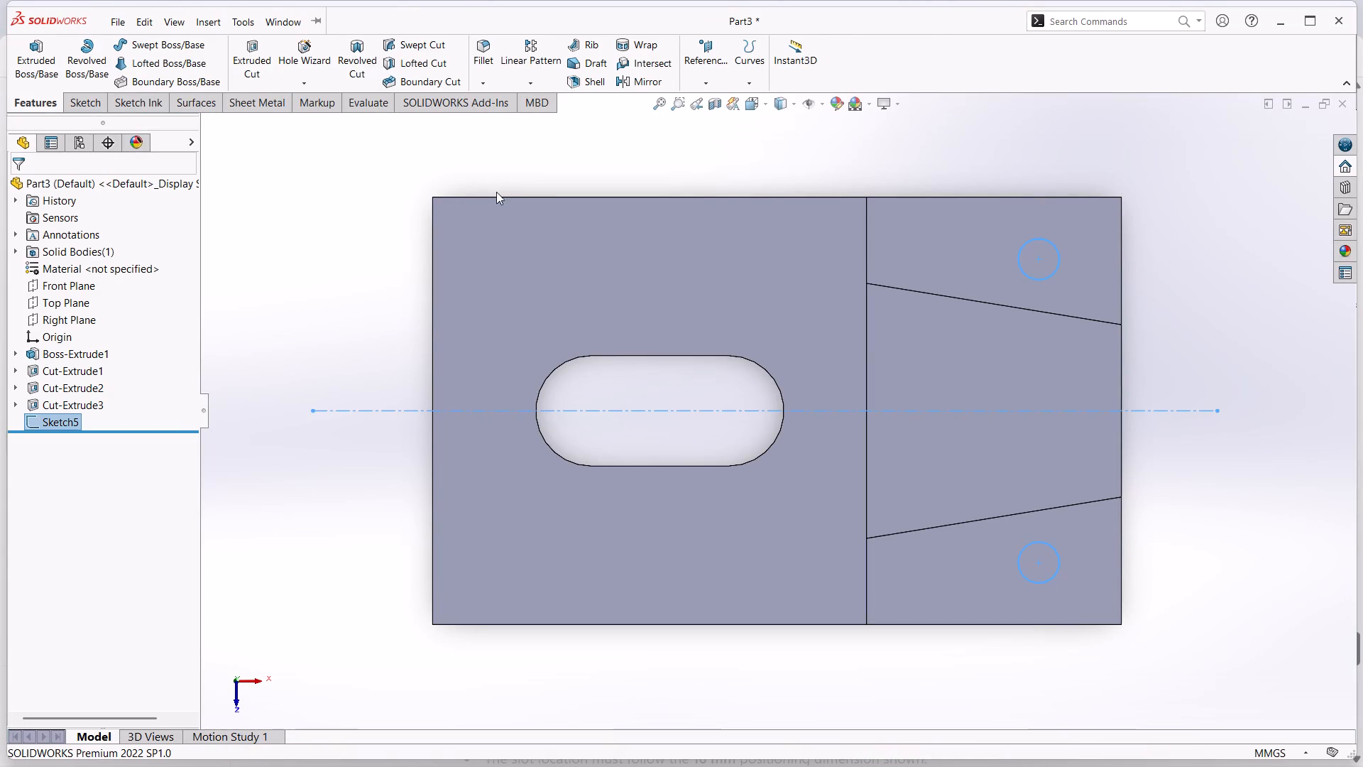
left_click(246, 44)
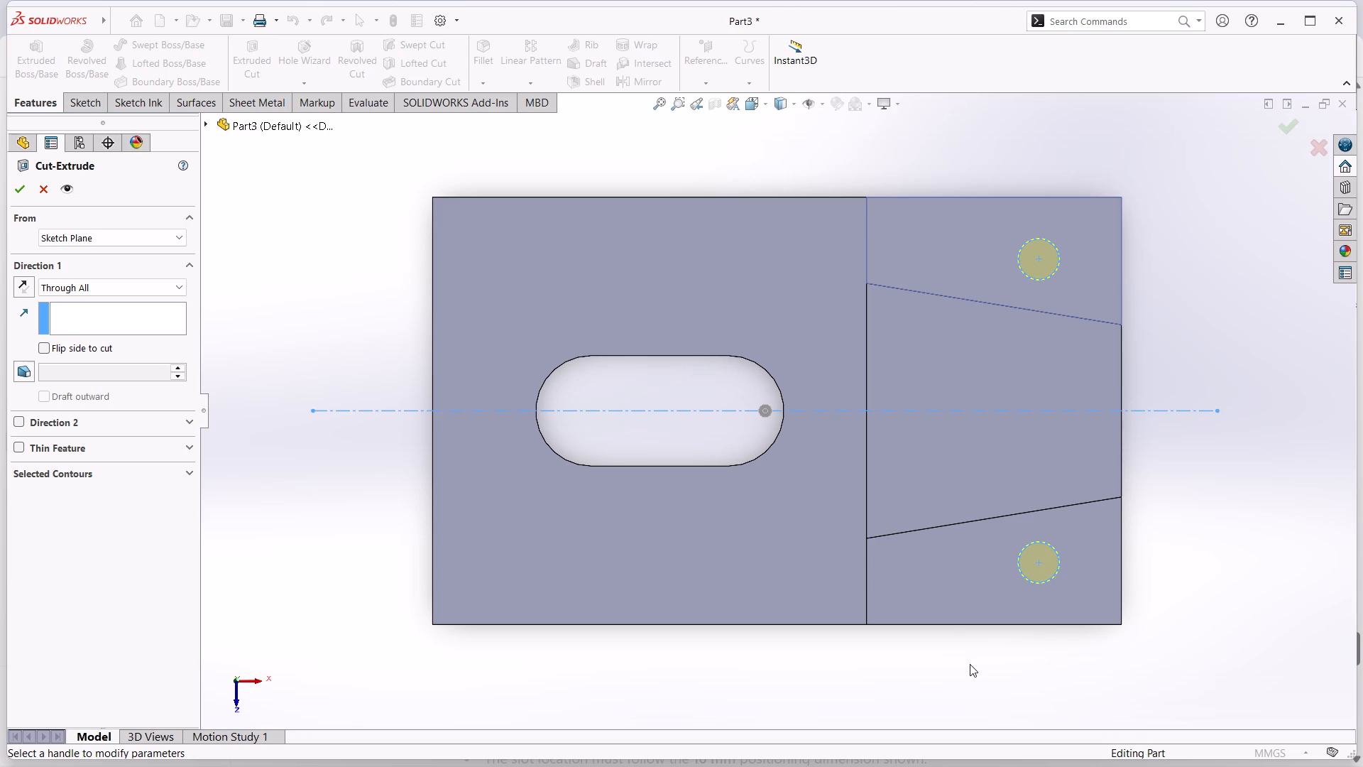
left_click(138, 282)
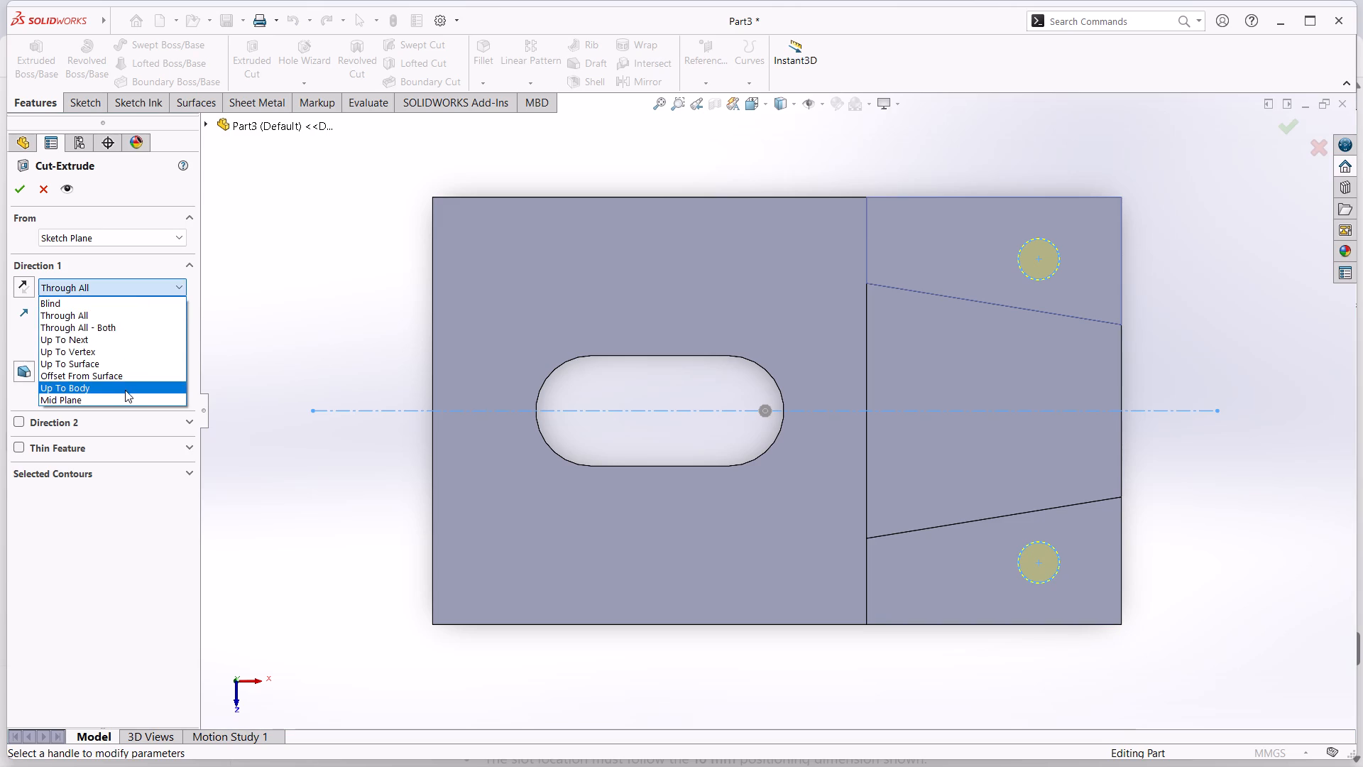
left_click(111, 305)
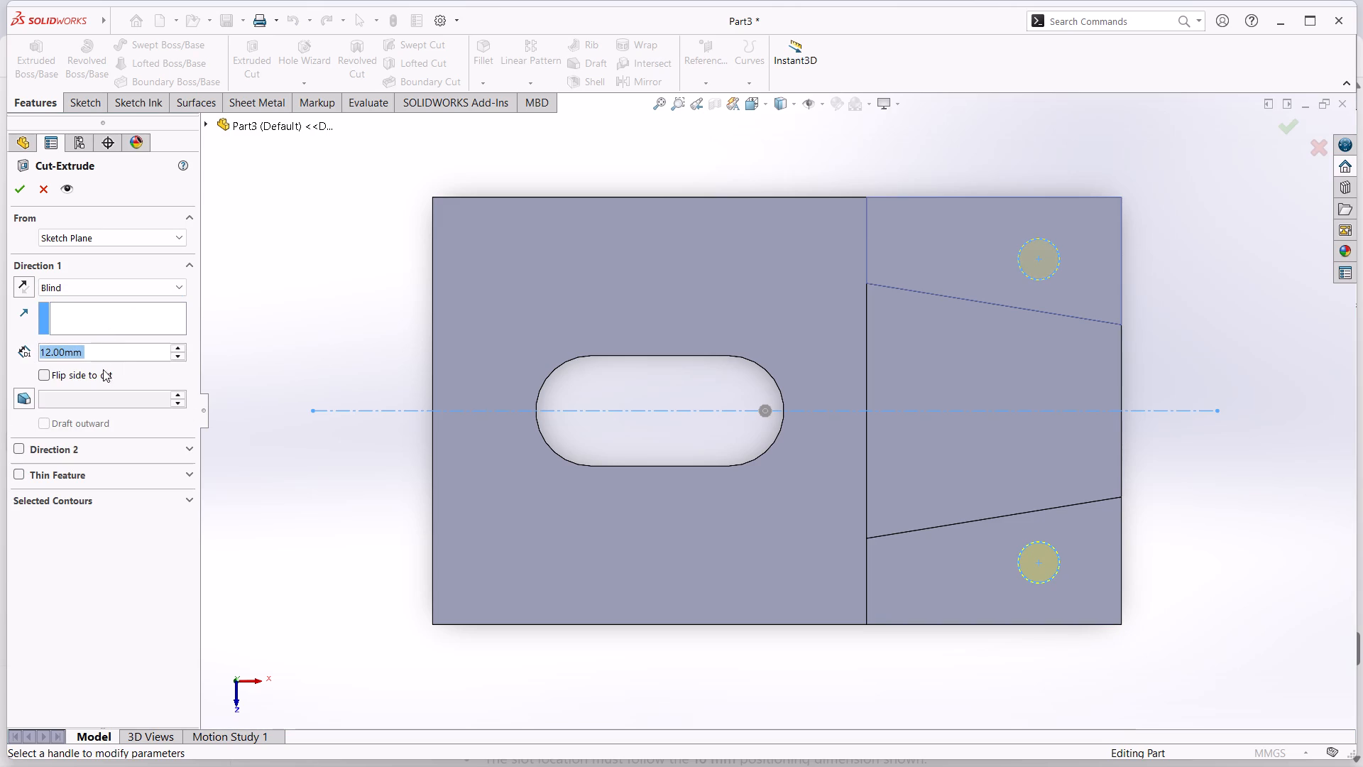
type("20")
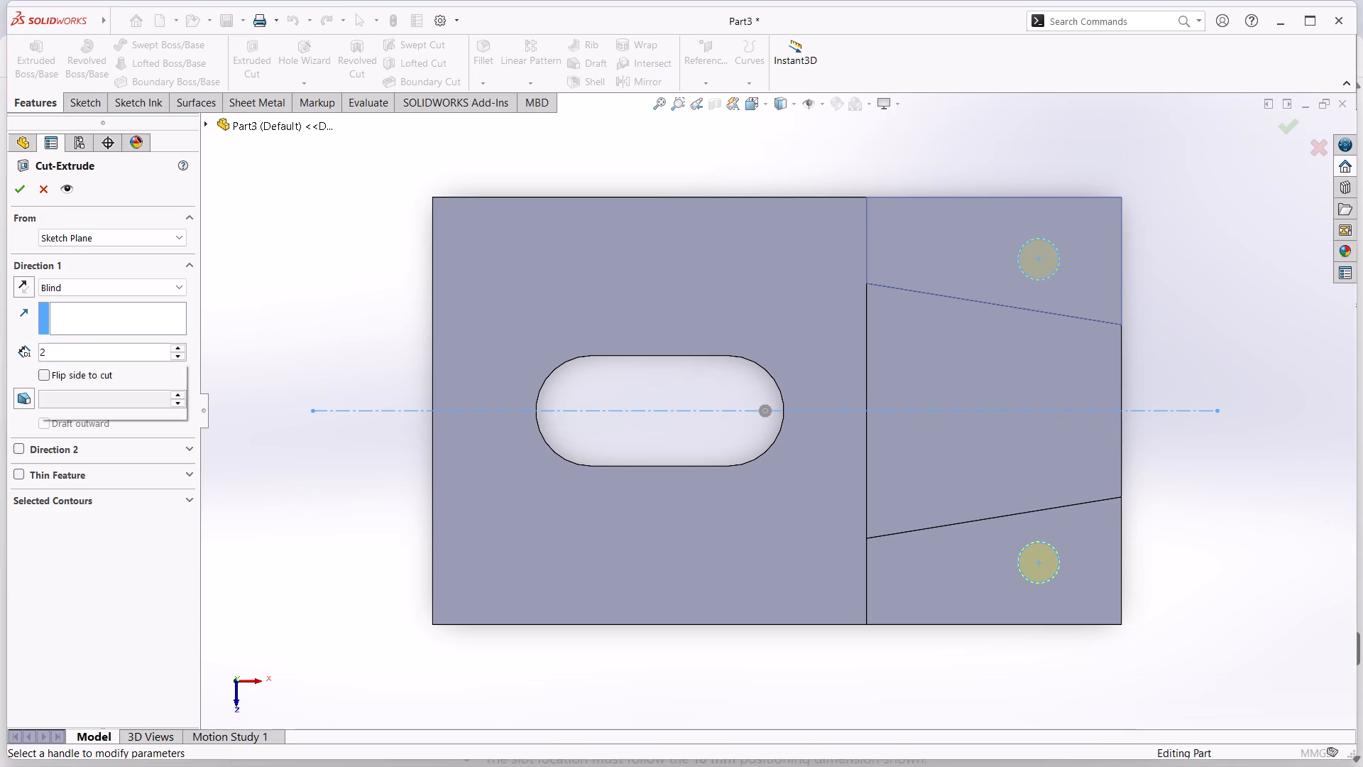
left_click(18, 187)
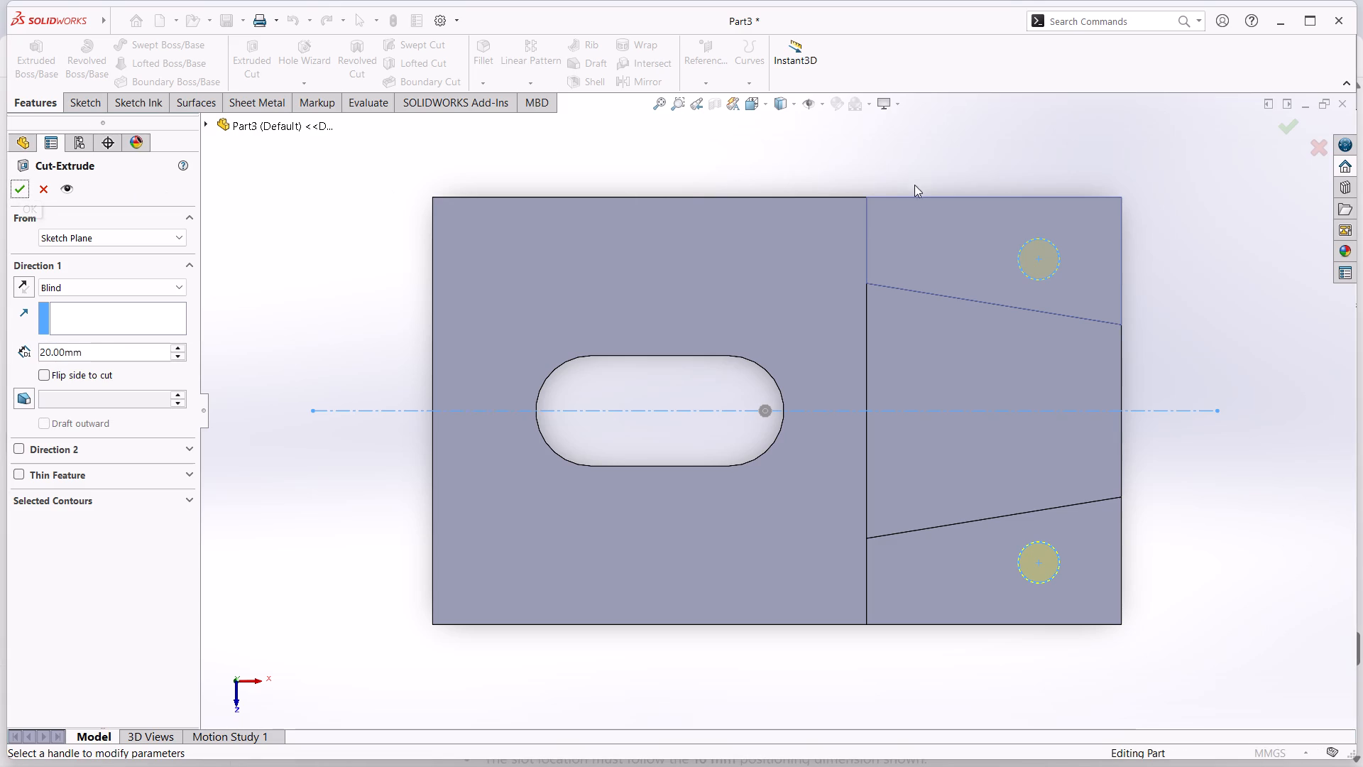
left_click(21, 185)
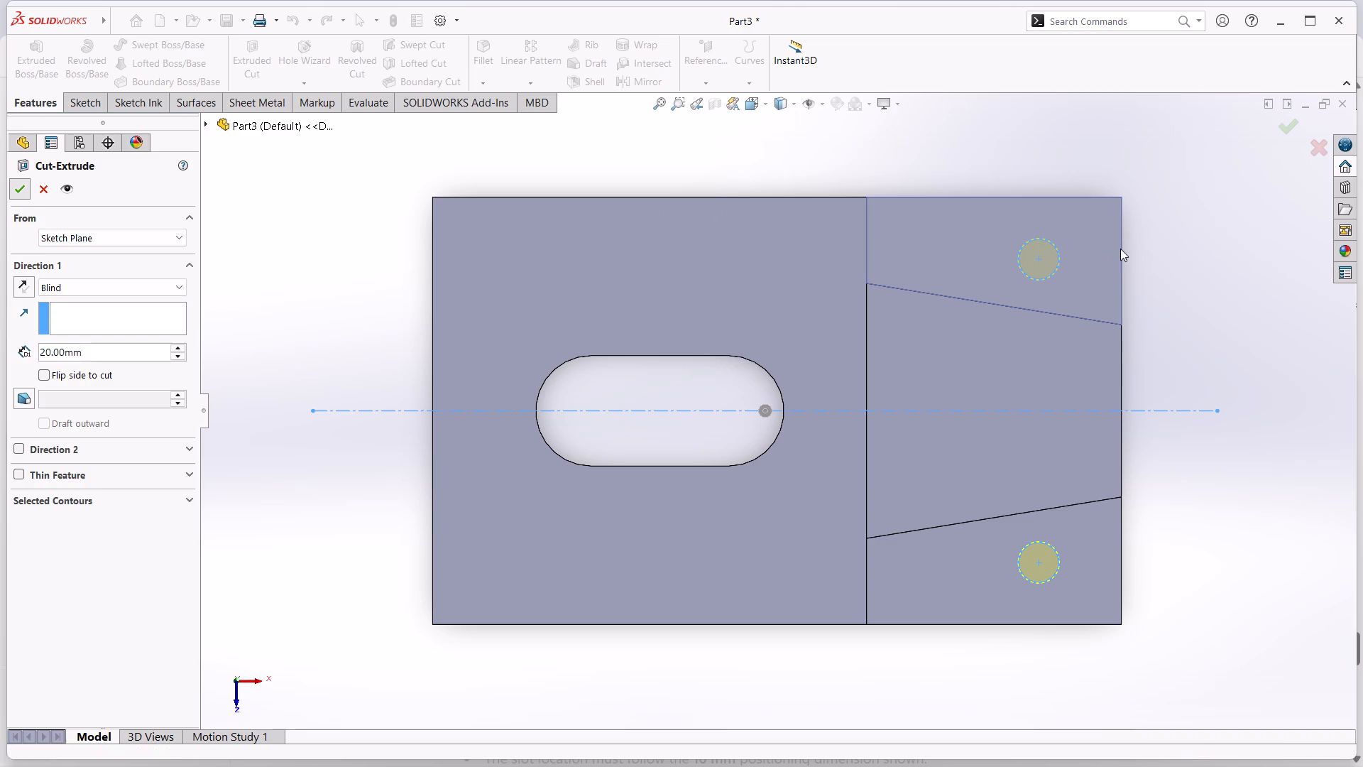
Examine the block in 3D, checking the two holes, the slot and the tapered recess.
middle_click_drag(1191, 281, 1180, 254)
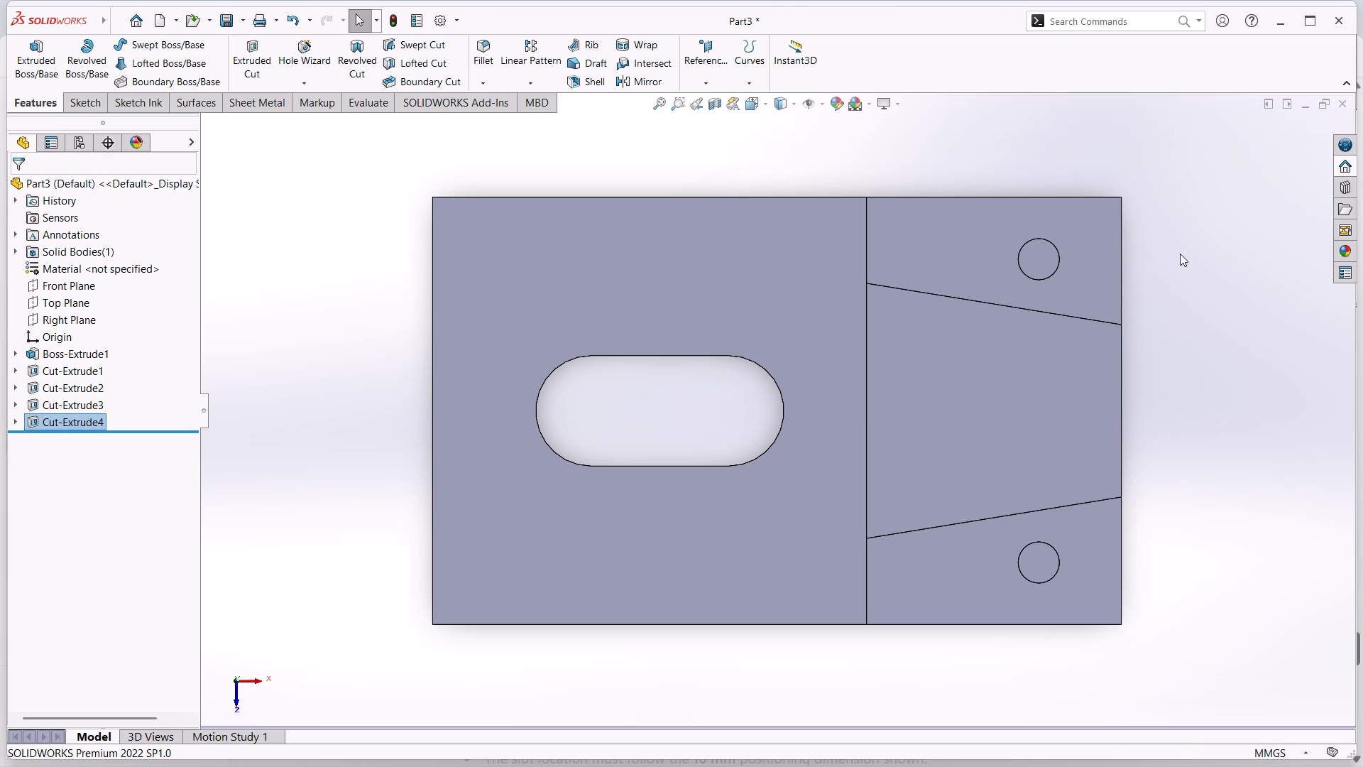
middle_click_drag(1180, 254, 1184, 273)
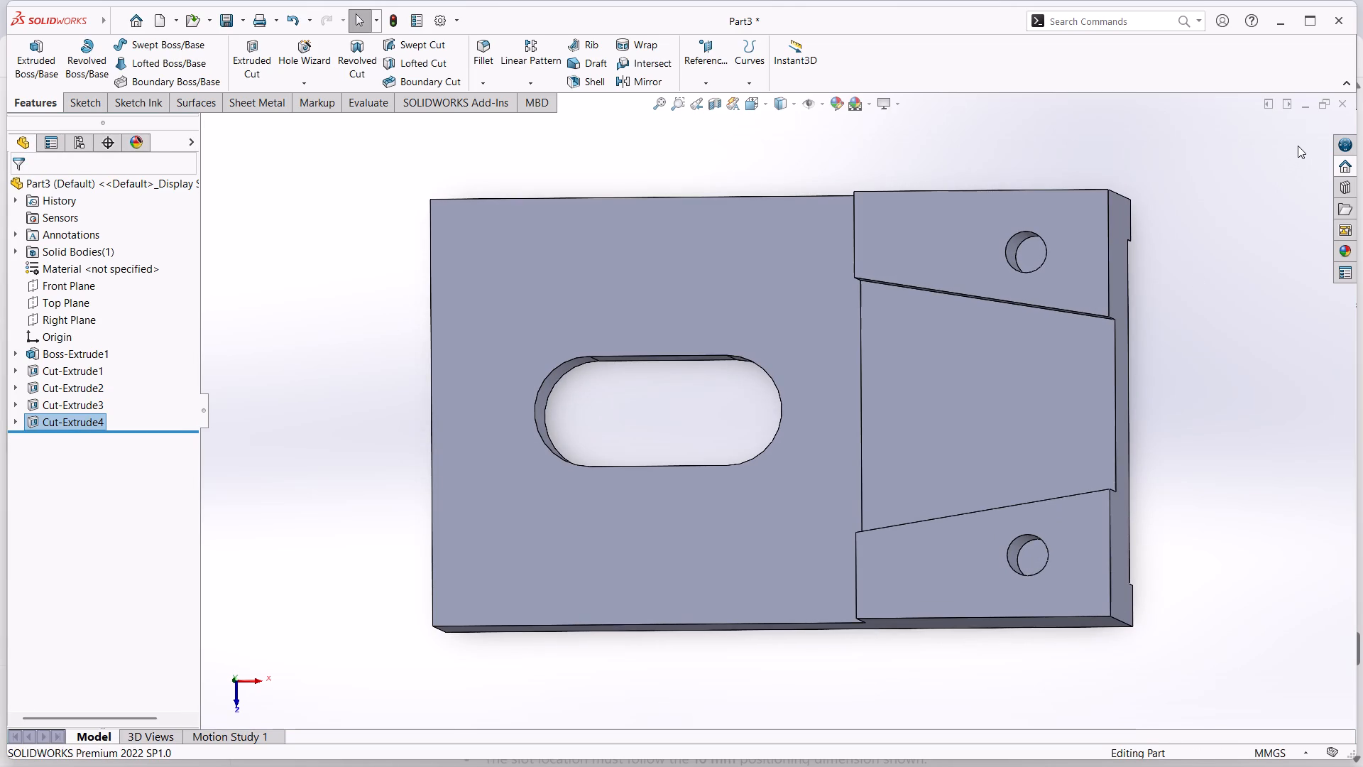
middle_click_drag(1195, 470, 1190, 467)
middle_click_drag(1190, 467, 1244, 239)
scroll(1244, 241, "up", 1)
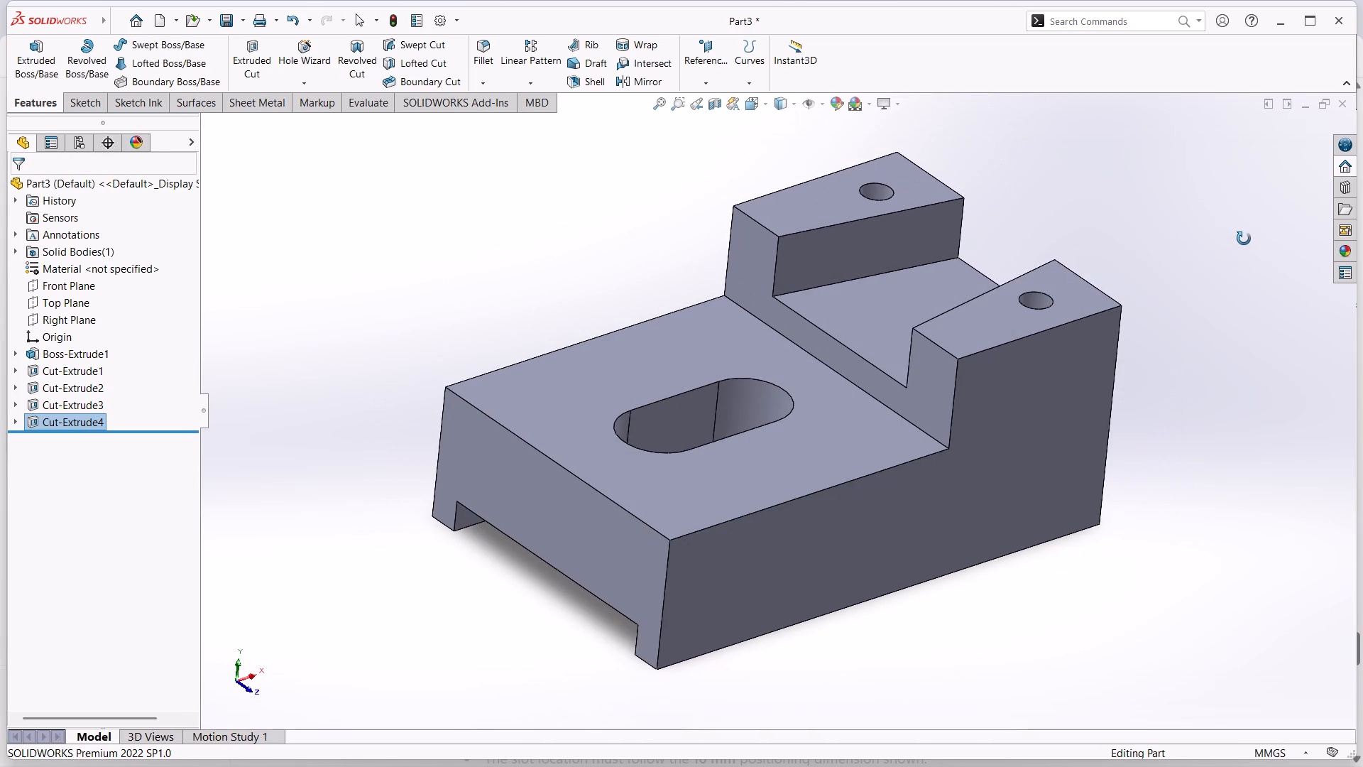
middle_click_drag(1244, 239, 1249, 244)
middle_click_drag(1171, 392, 1185, 427)
scroll(1193, 355, "down", 1)
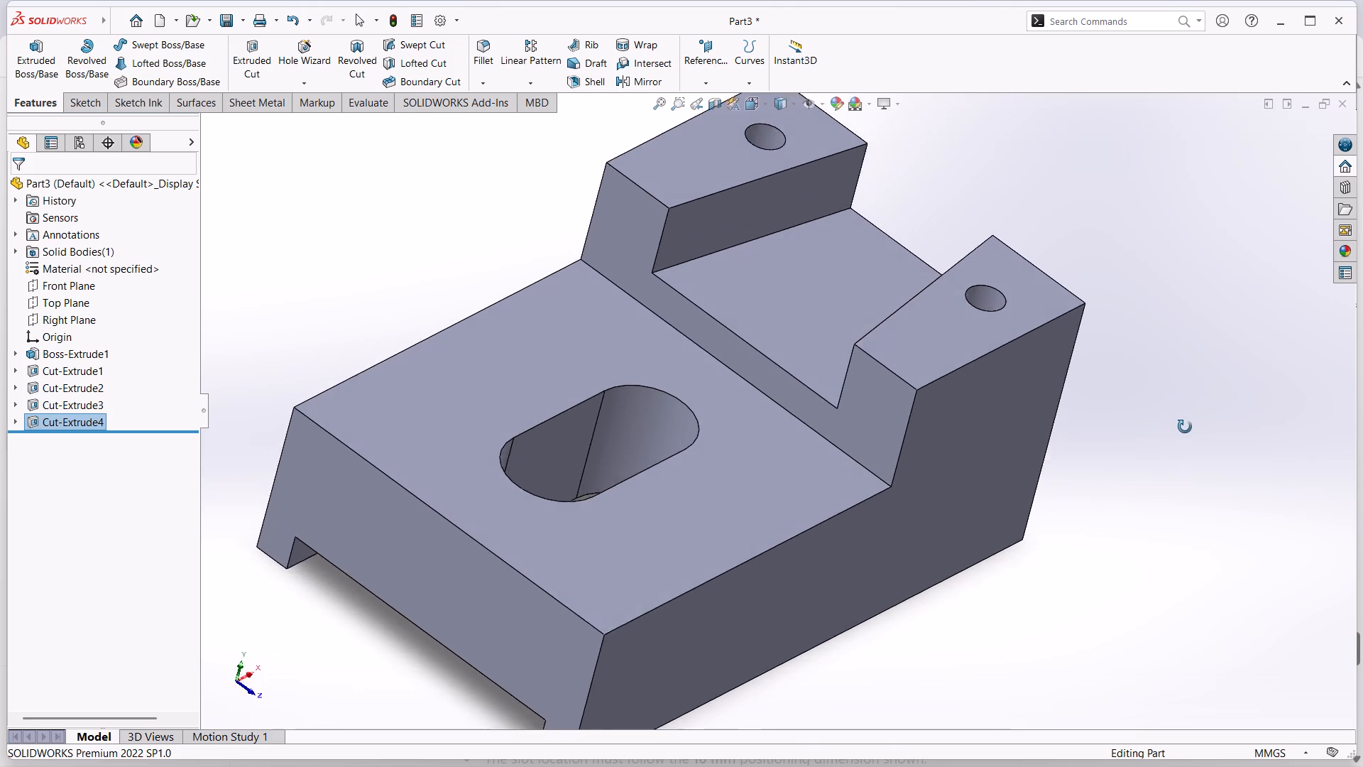
middle_click_drag(1185, 427, 1157, 447)
scroll(1160, 445, "up", 2)
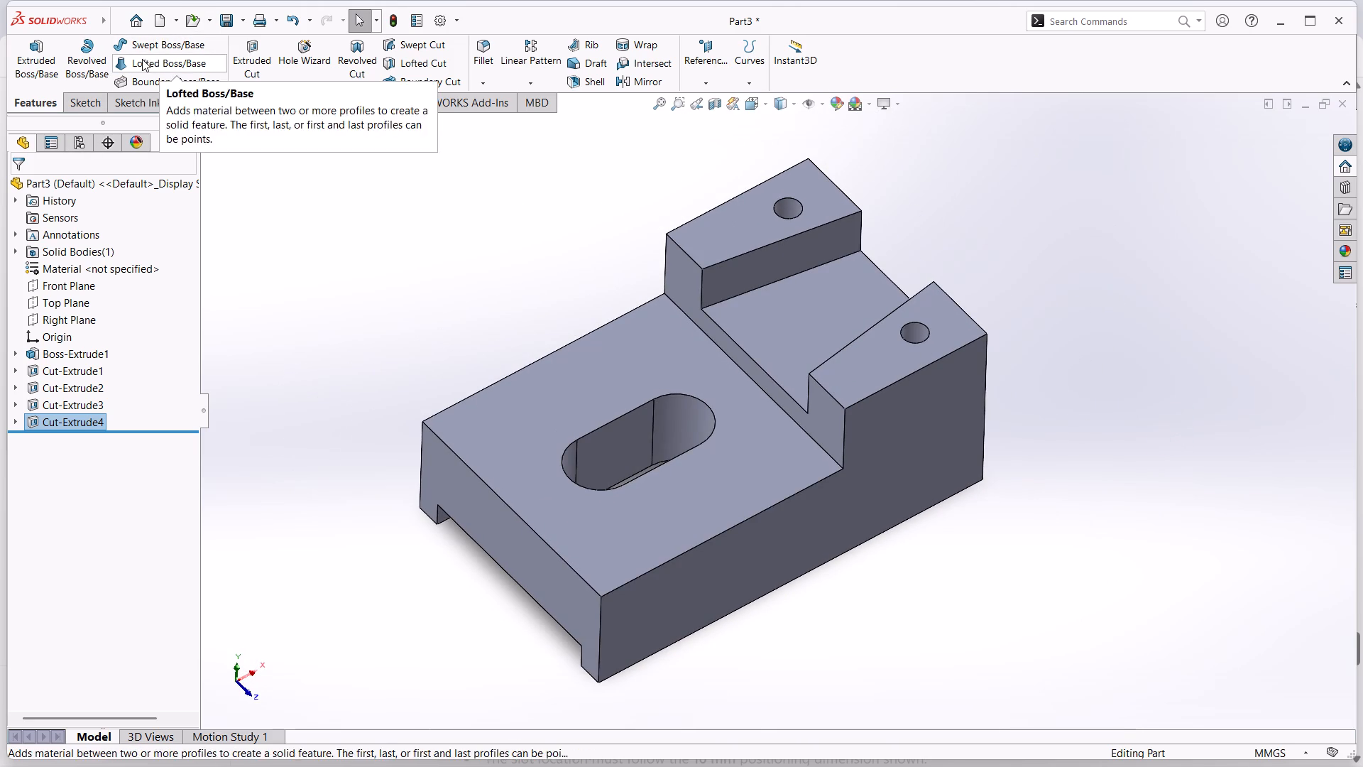
Create a drawing from the part on a standard A0 (ISO) sheet with the sheet format displayed.
left_click(178, 19)
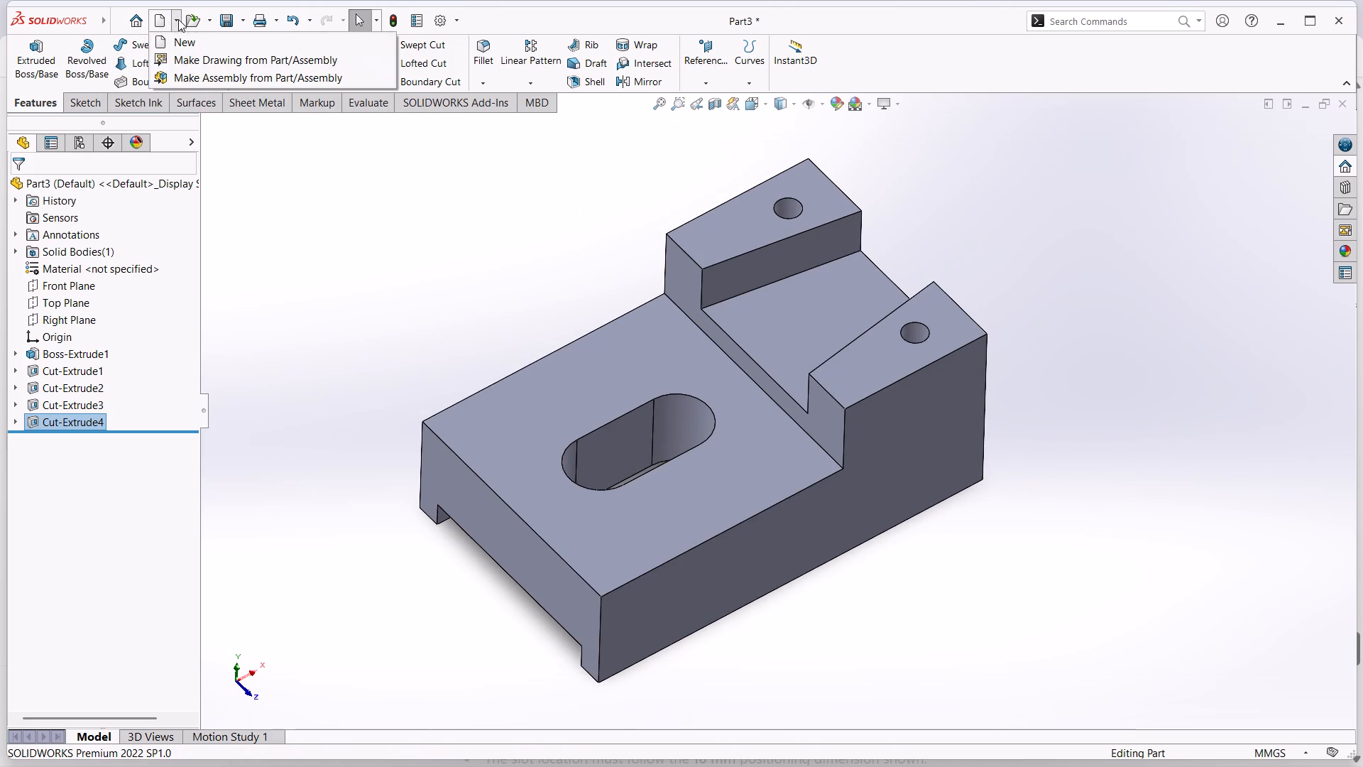
left_click(185, 62)
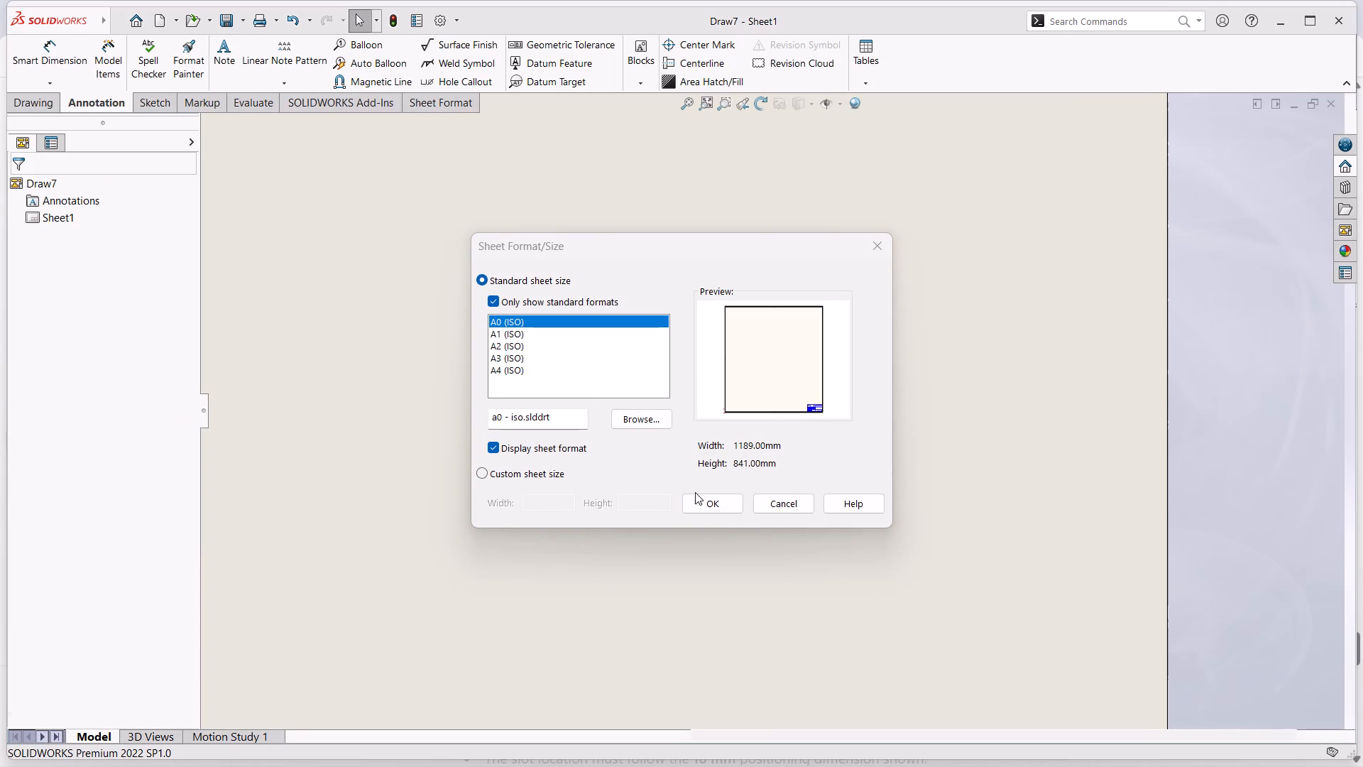
left_click(705, 504)
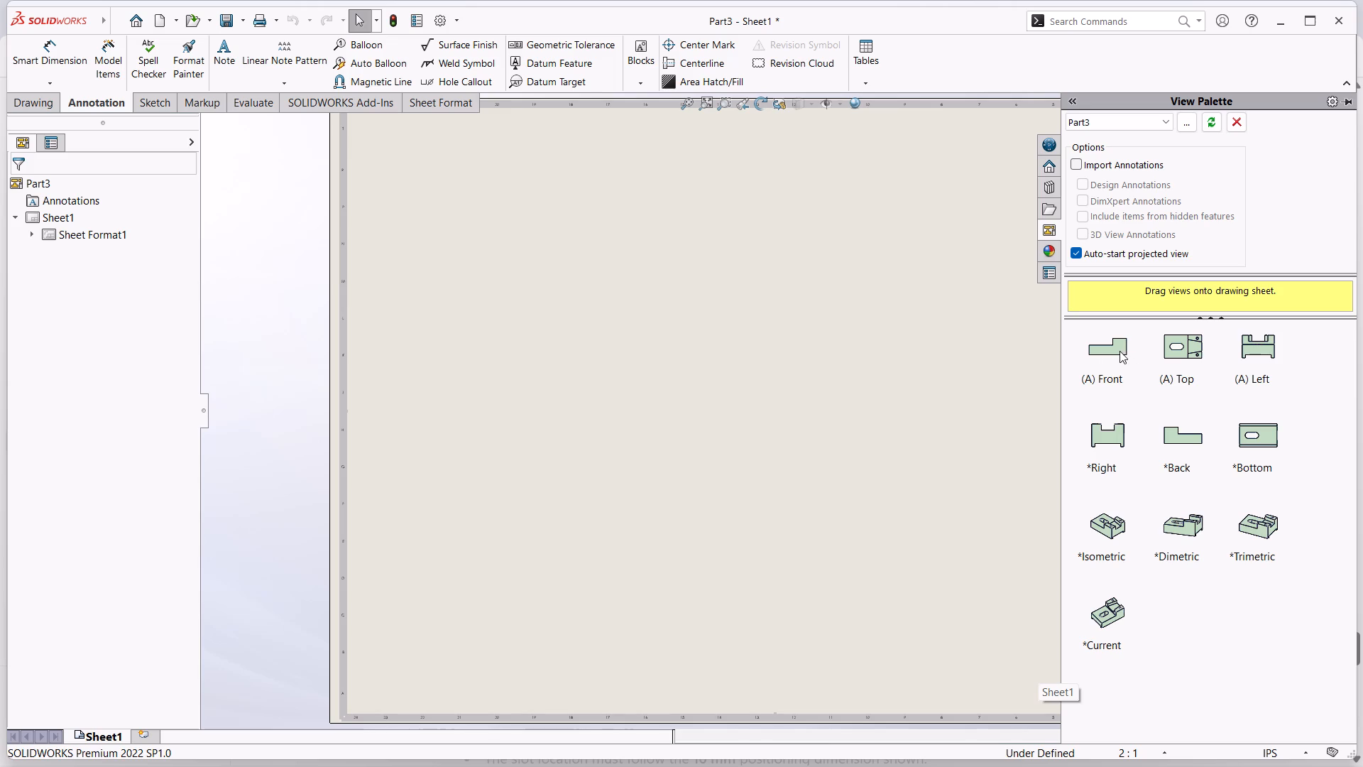
Place the front view on the sheet, with projected top view above, left view beside it and an isometric view diagonally above.
left_click_drag(1120, 352, 655, 406)
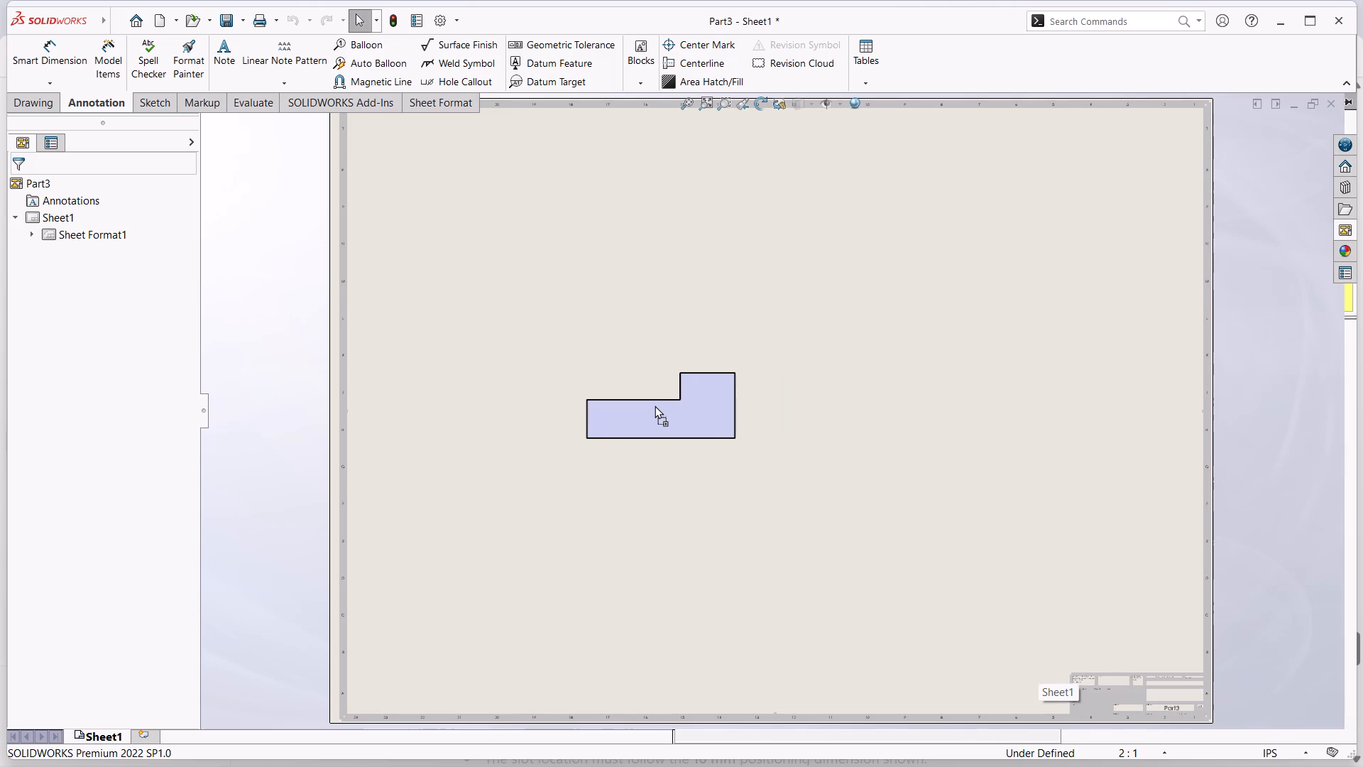
left_click_drag(655, 406, 659, 406)
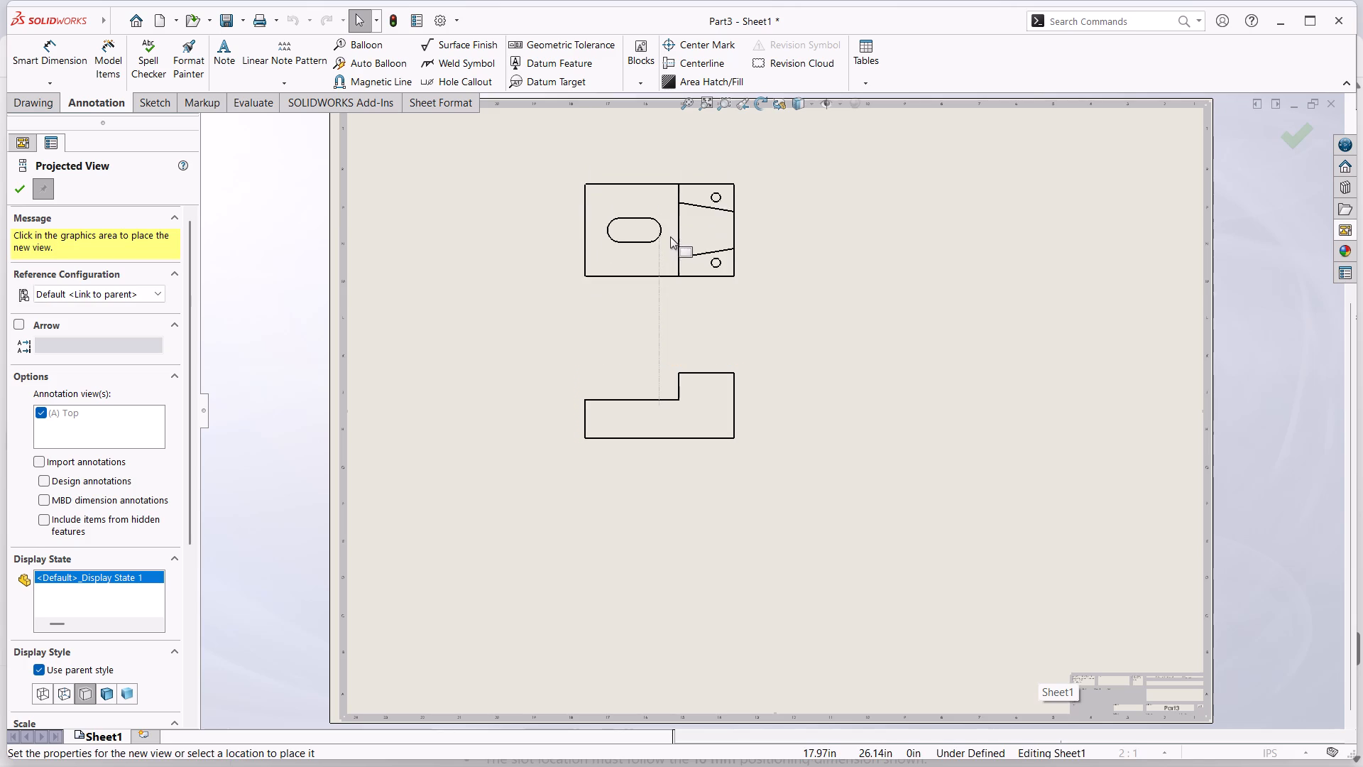
left_click(668, 244)
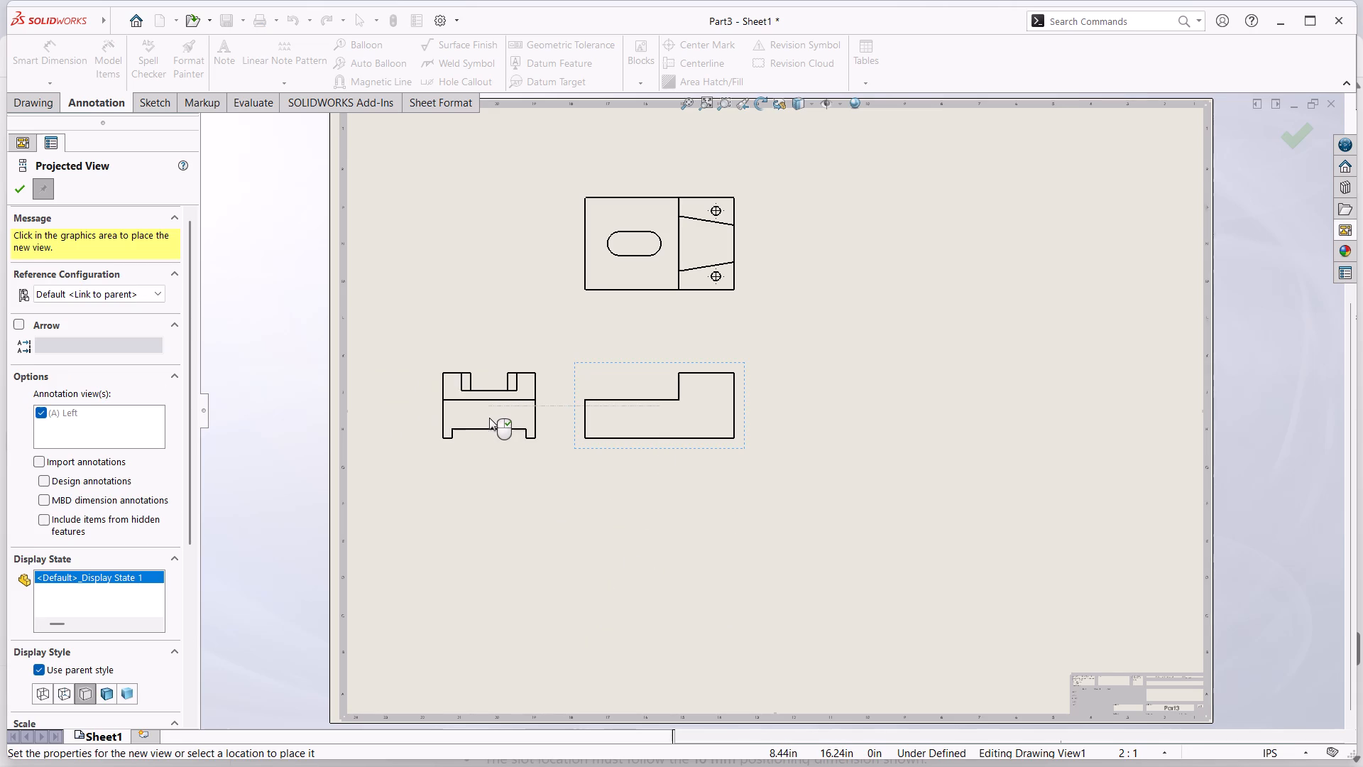
left_click(489, 418)
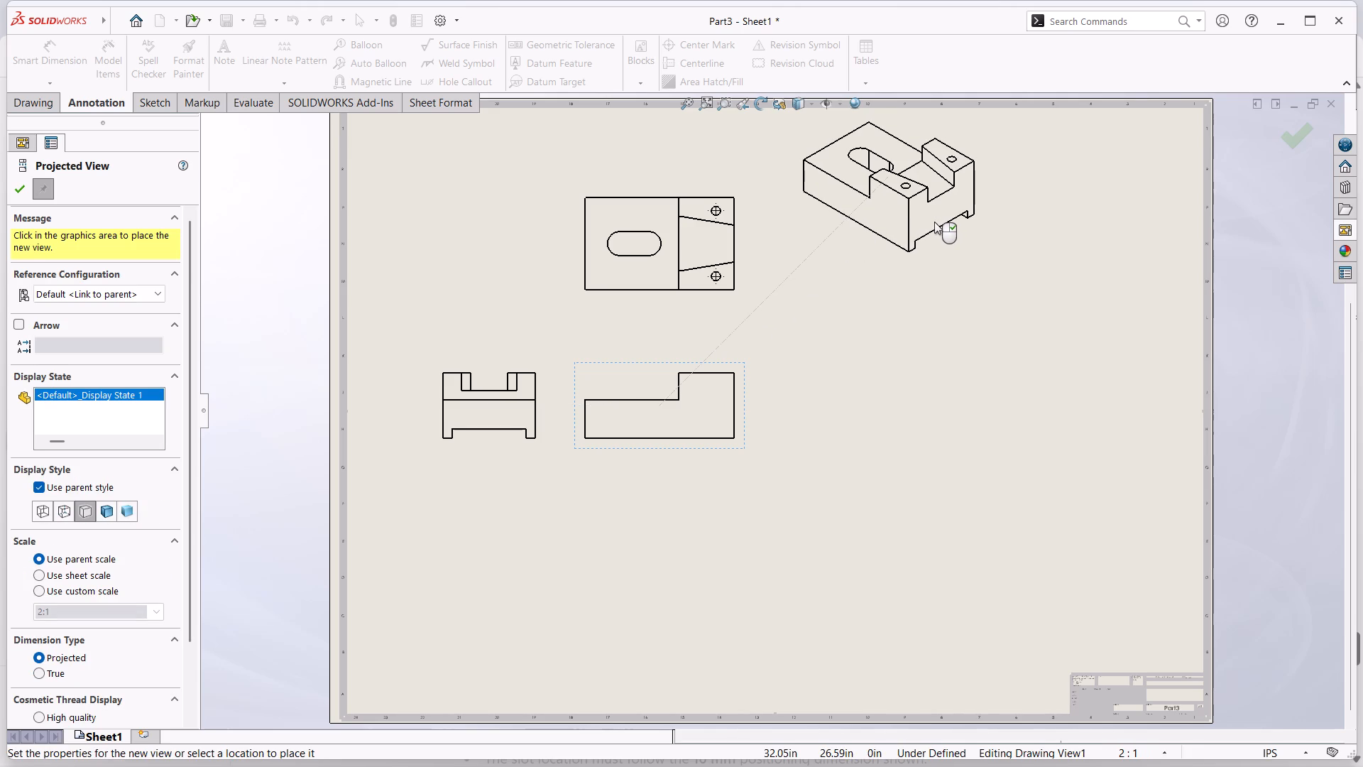
left_click(934, 222)
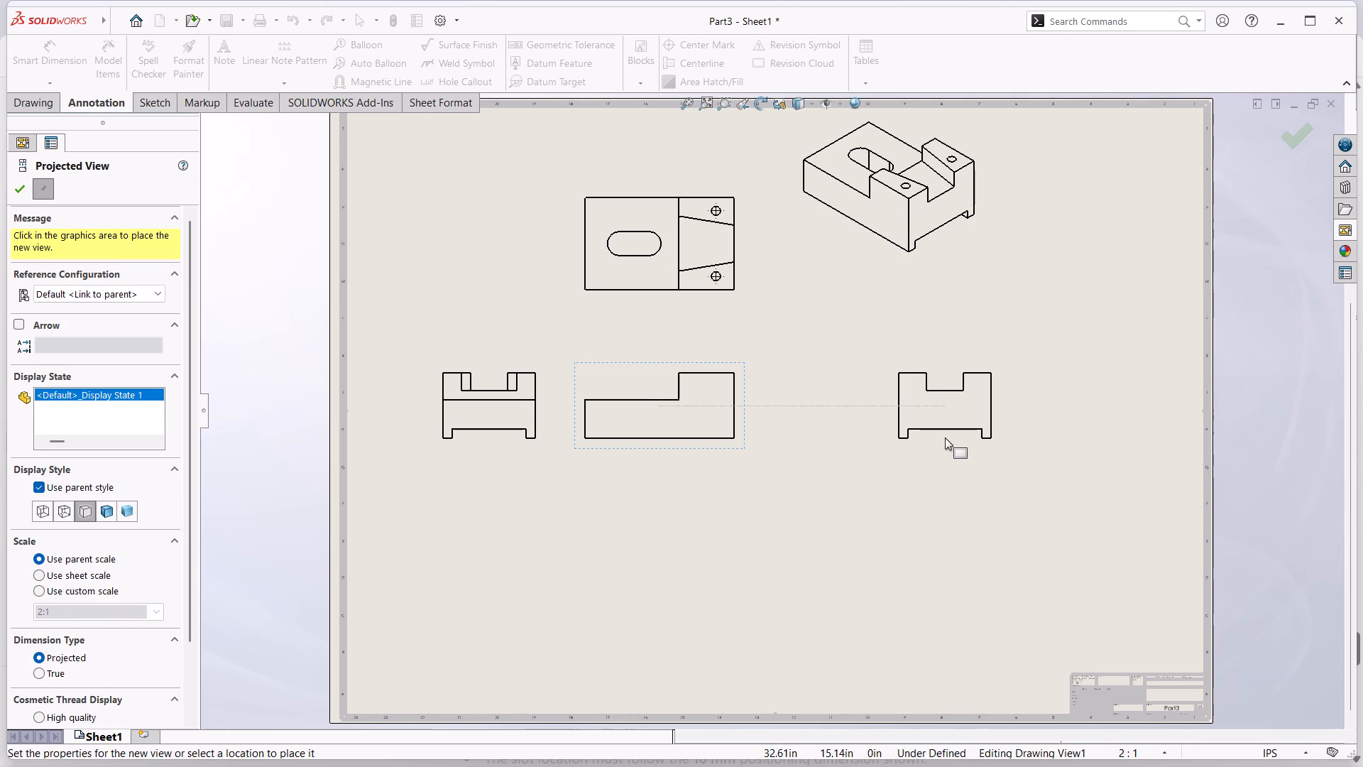
key("Escape")
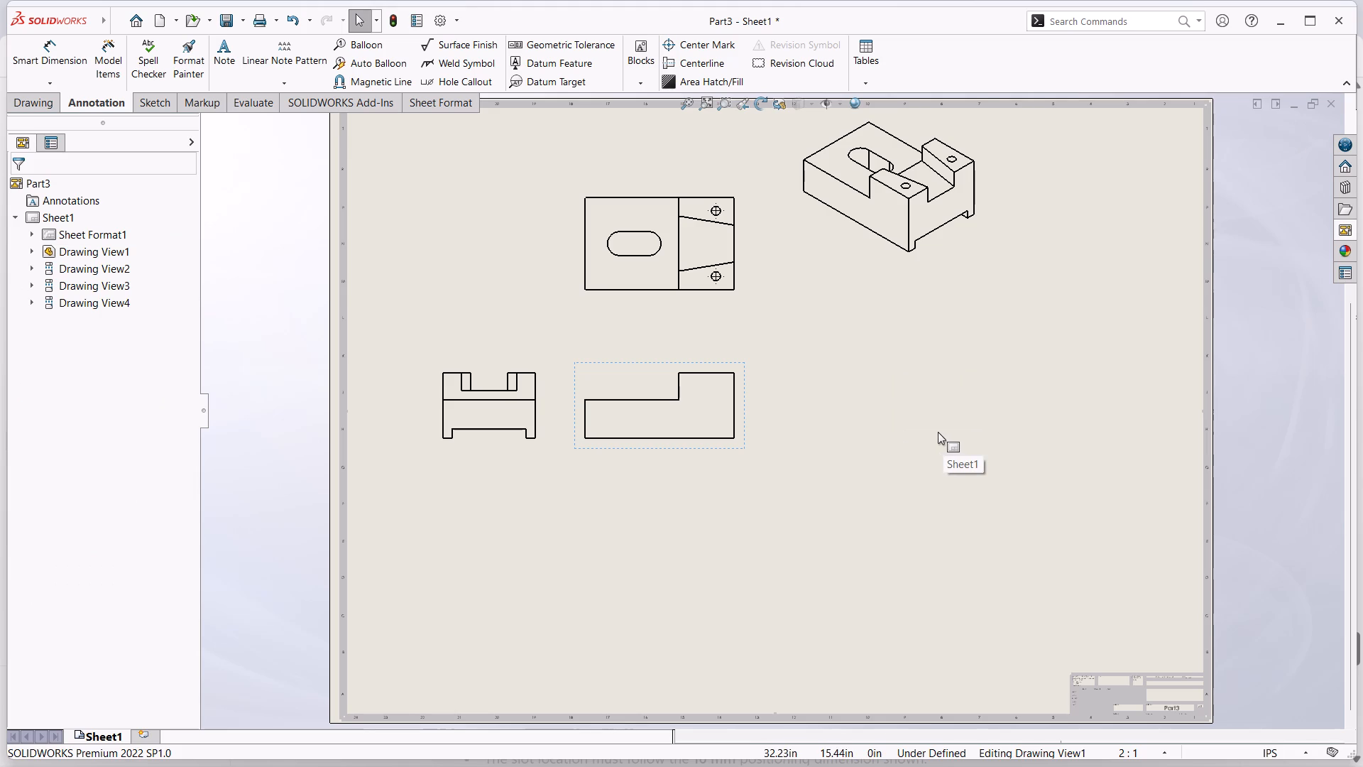
Display the isometric view as Shaded With Edges and move it toward the sheet's upper-right corner.
left_click(942, 260)
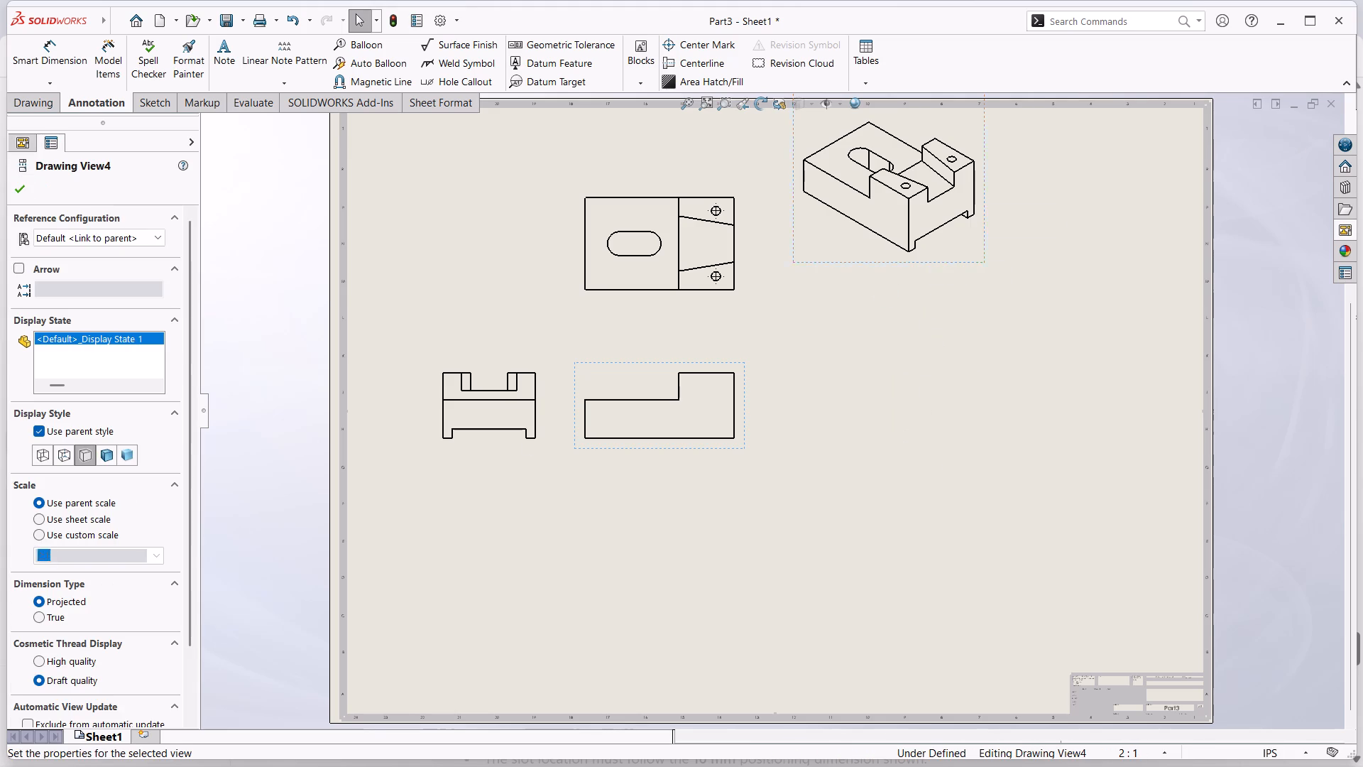
left_click(106, 453)
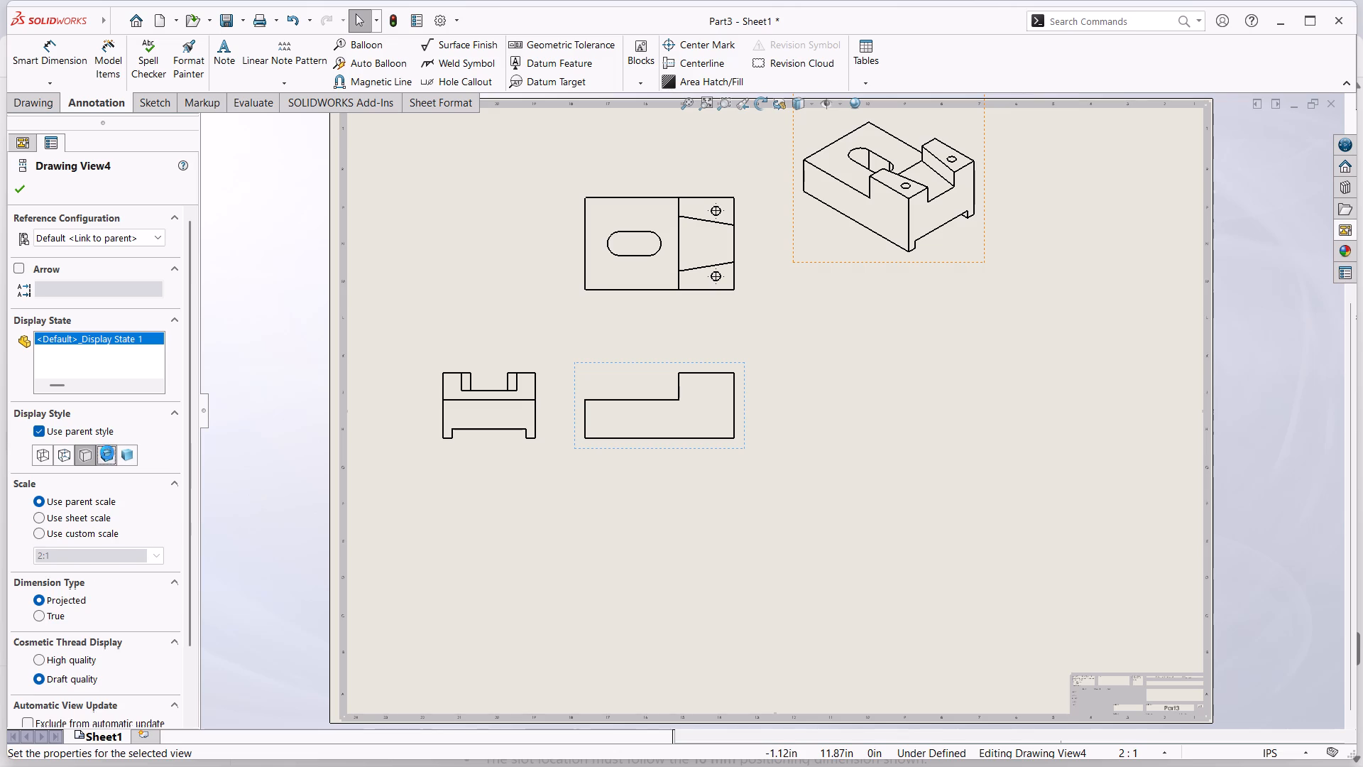
left_click_drag(936, 263, 1034, 256)
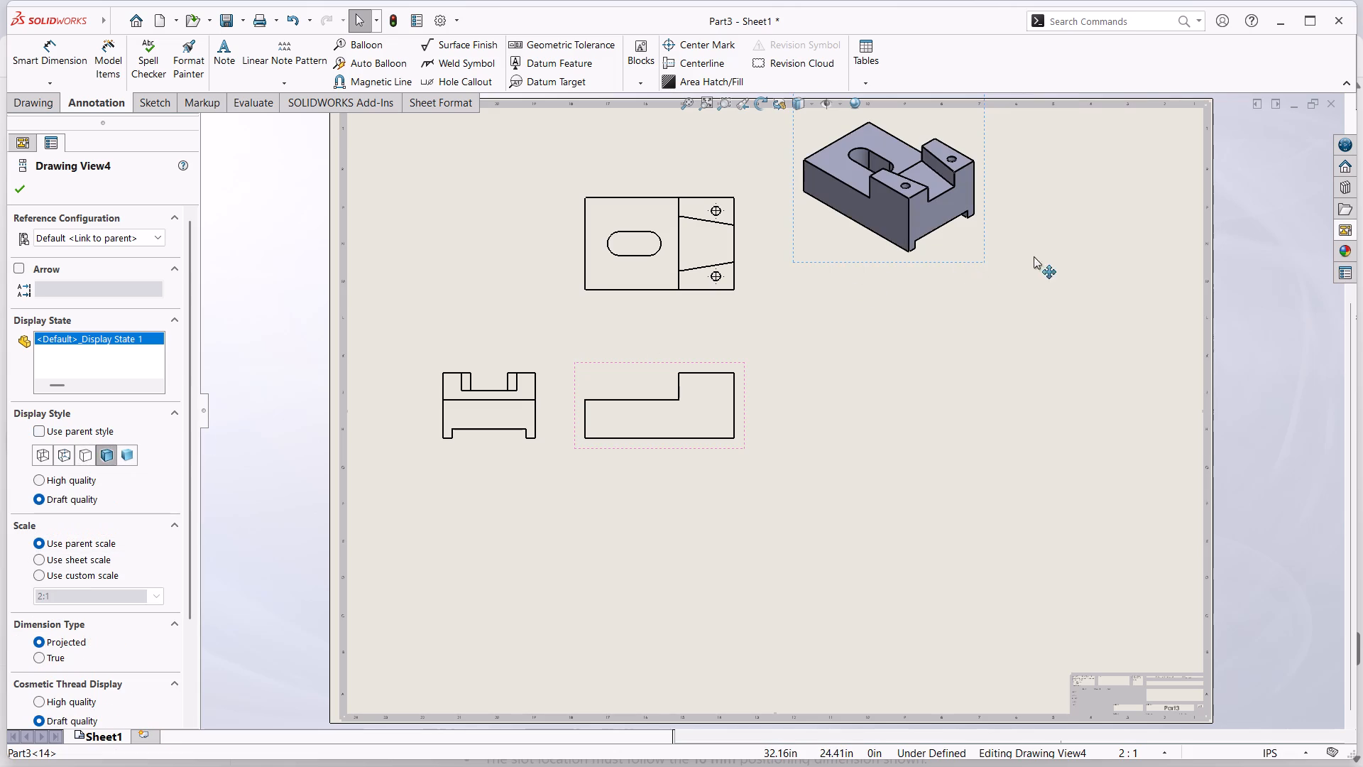
left_click_drag(1034, 256, 1088, 303)
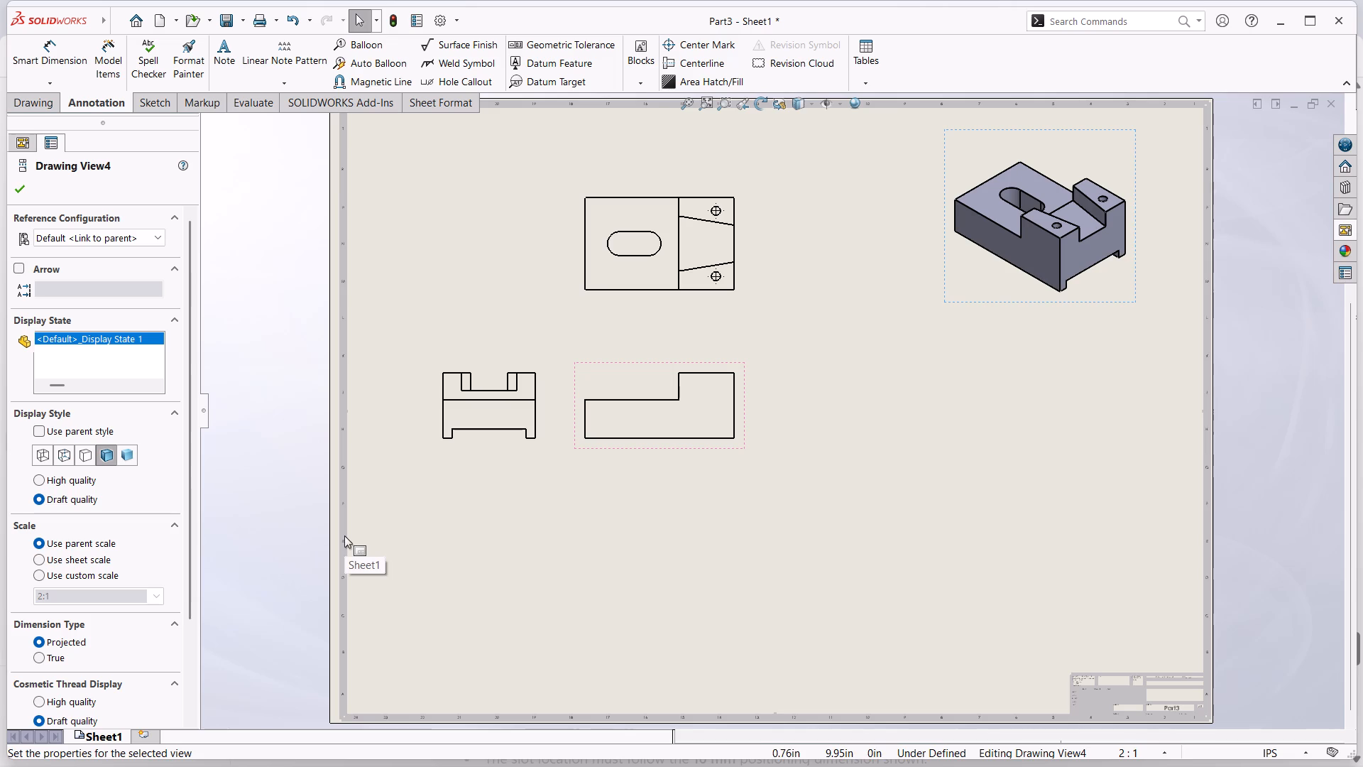
Move the front view lower and further right on the sheet to space out the projected views.
left_click_drag(593, 450, 618, 469)
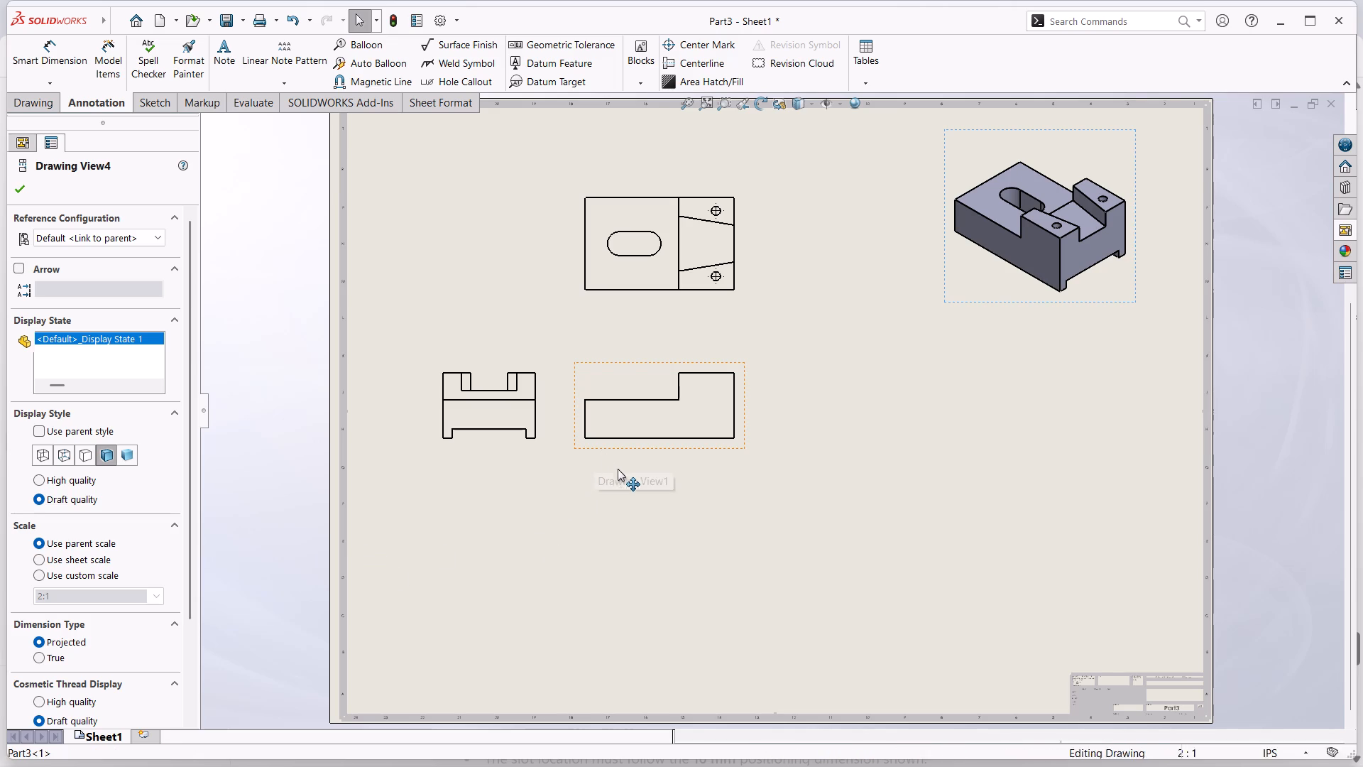
left_click_drag(618, 469, 689, 534)
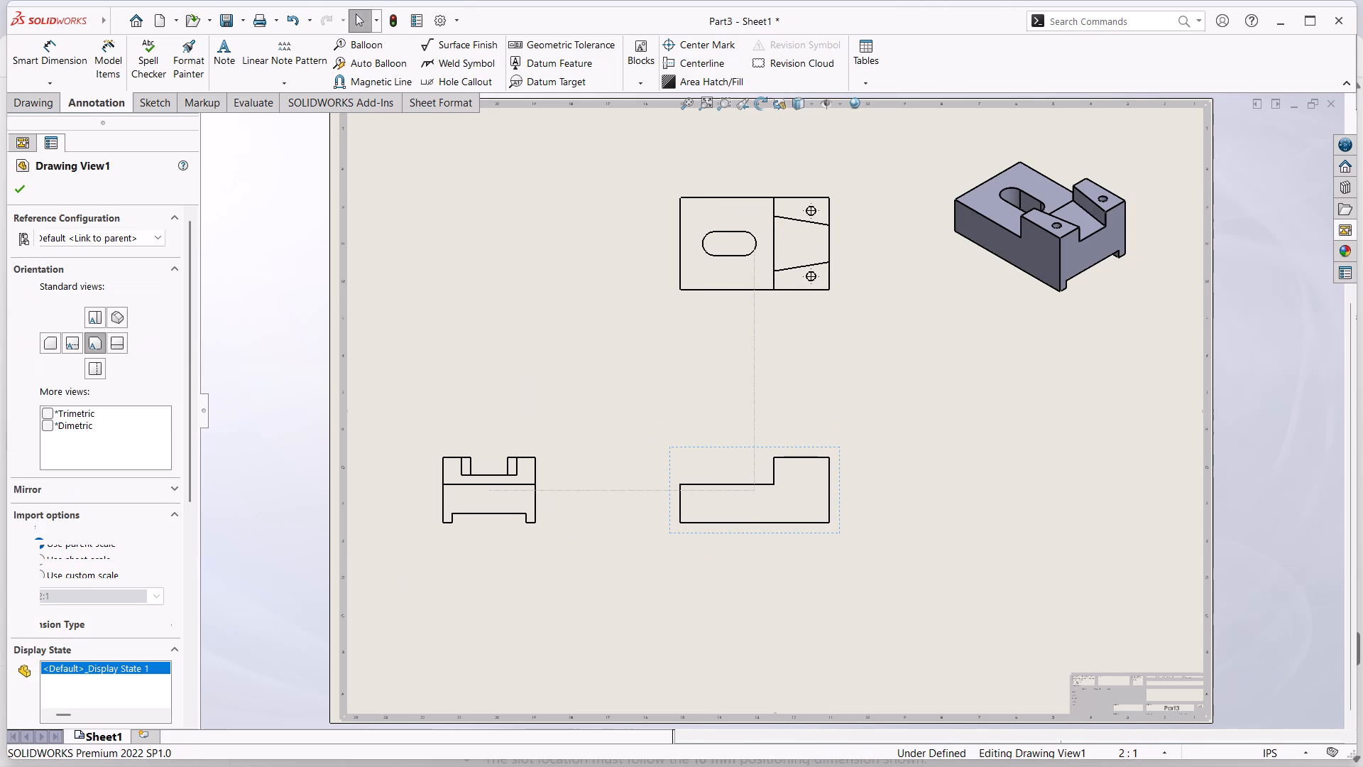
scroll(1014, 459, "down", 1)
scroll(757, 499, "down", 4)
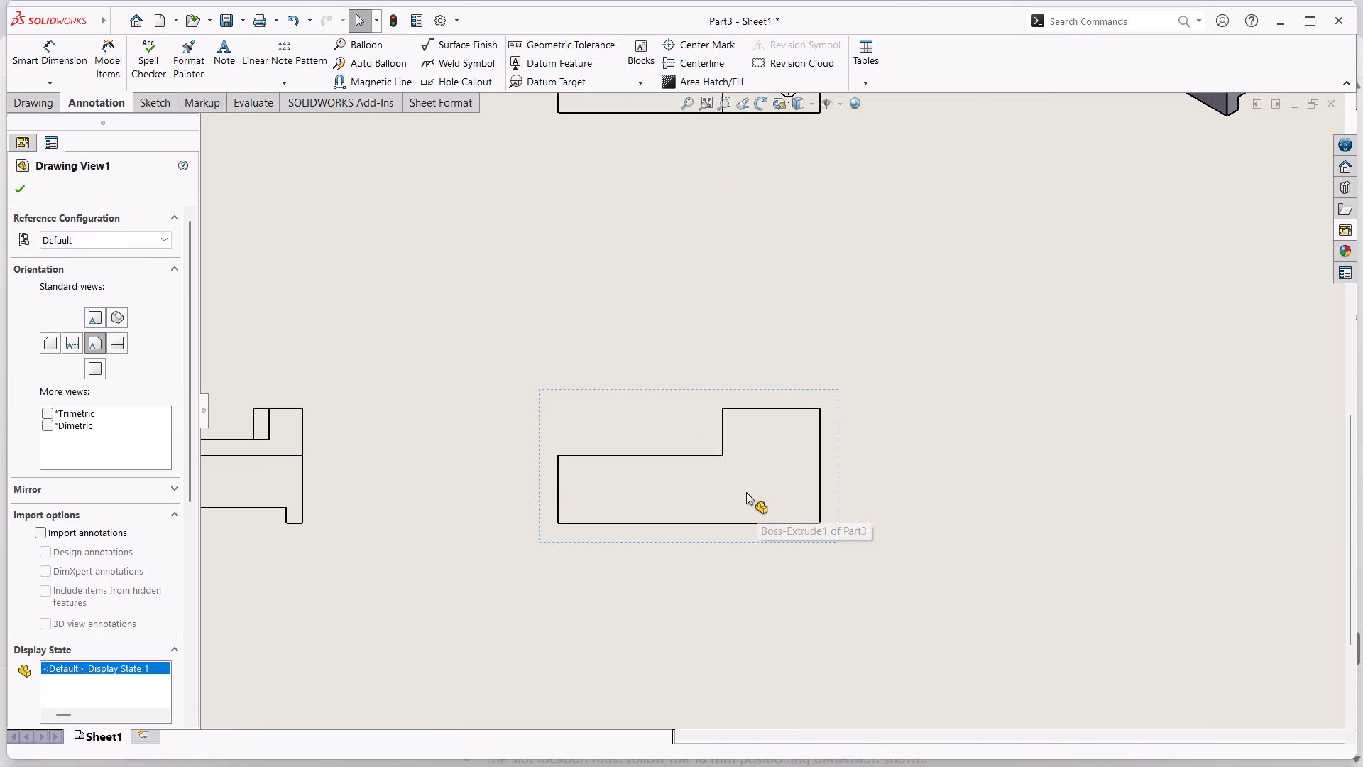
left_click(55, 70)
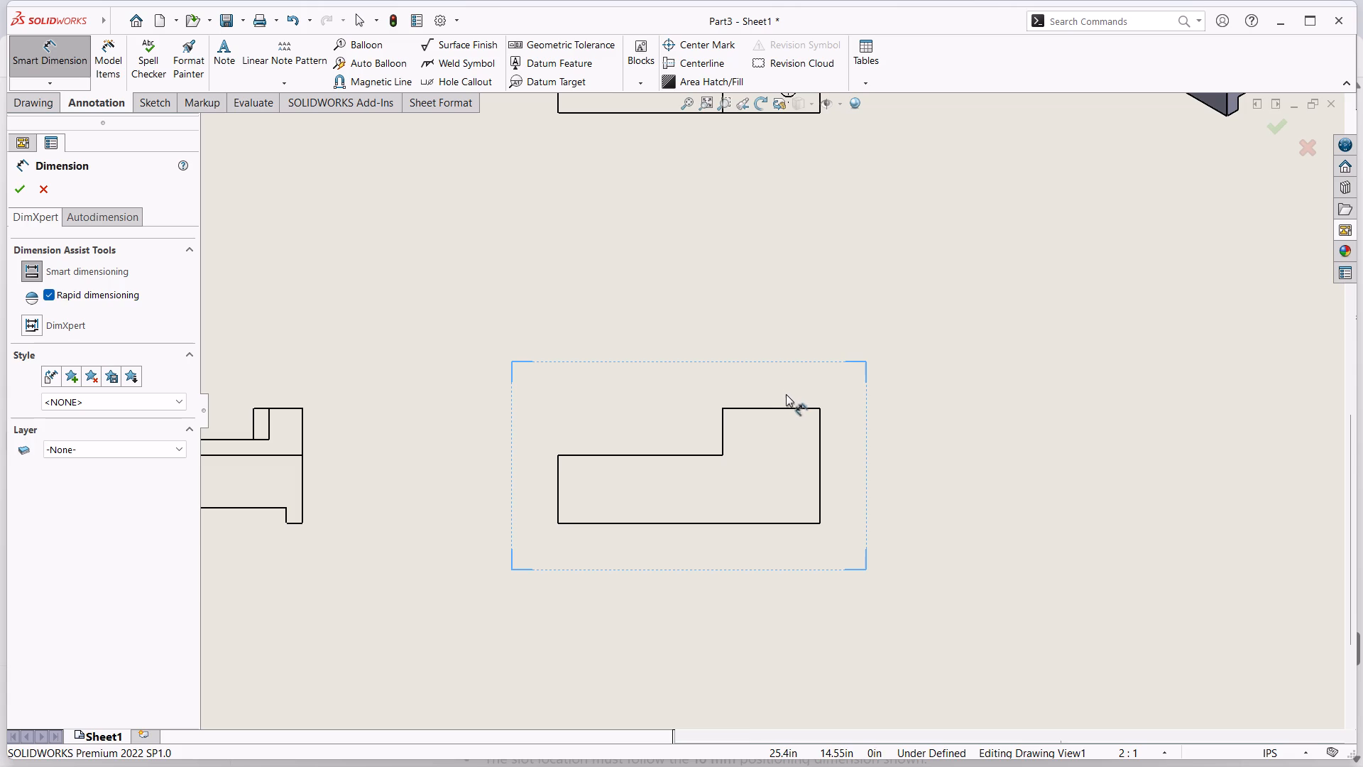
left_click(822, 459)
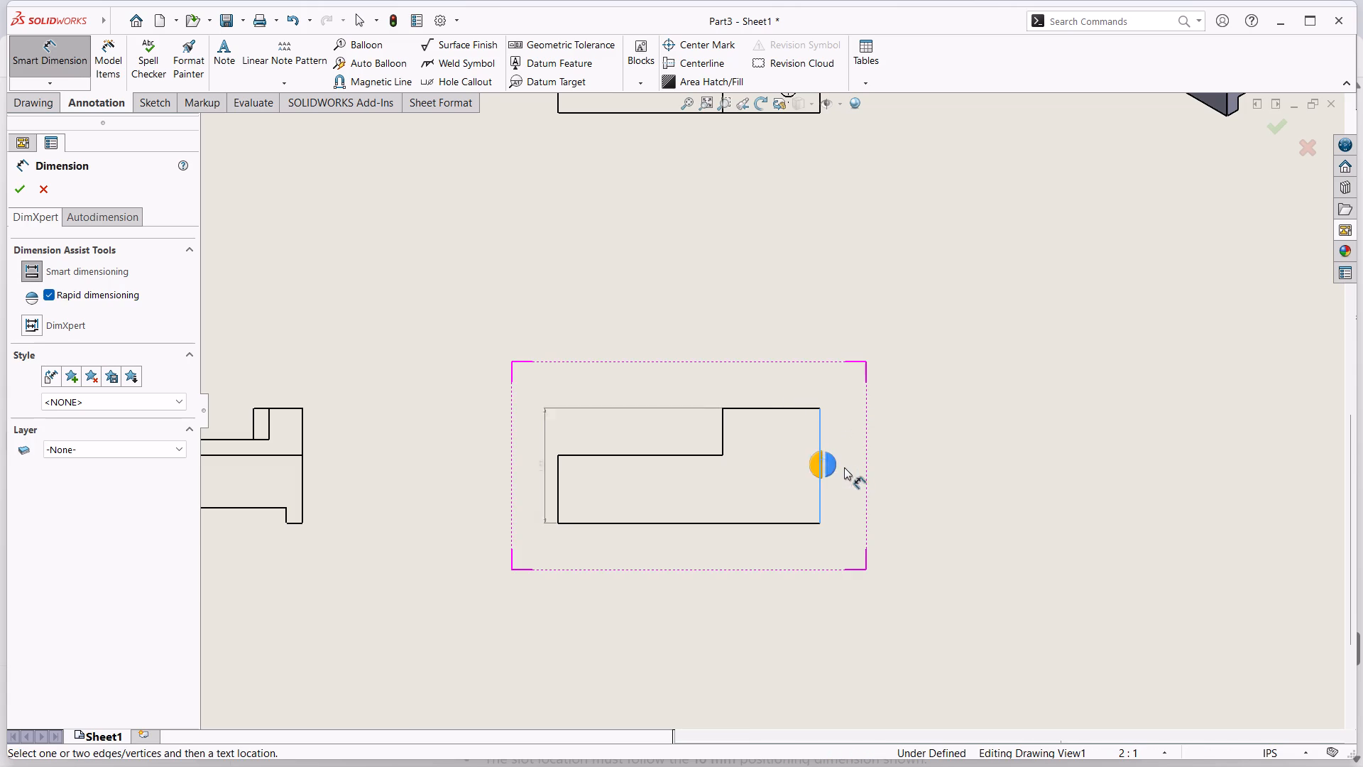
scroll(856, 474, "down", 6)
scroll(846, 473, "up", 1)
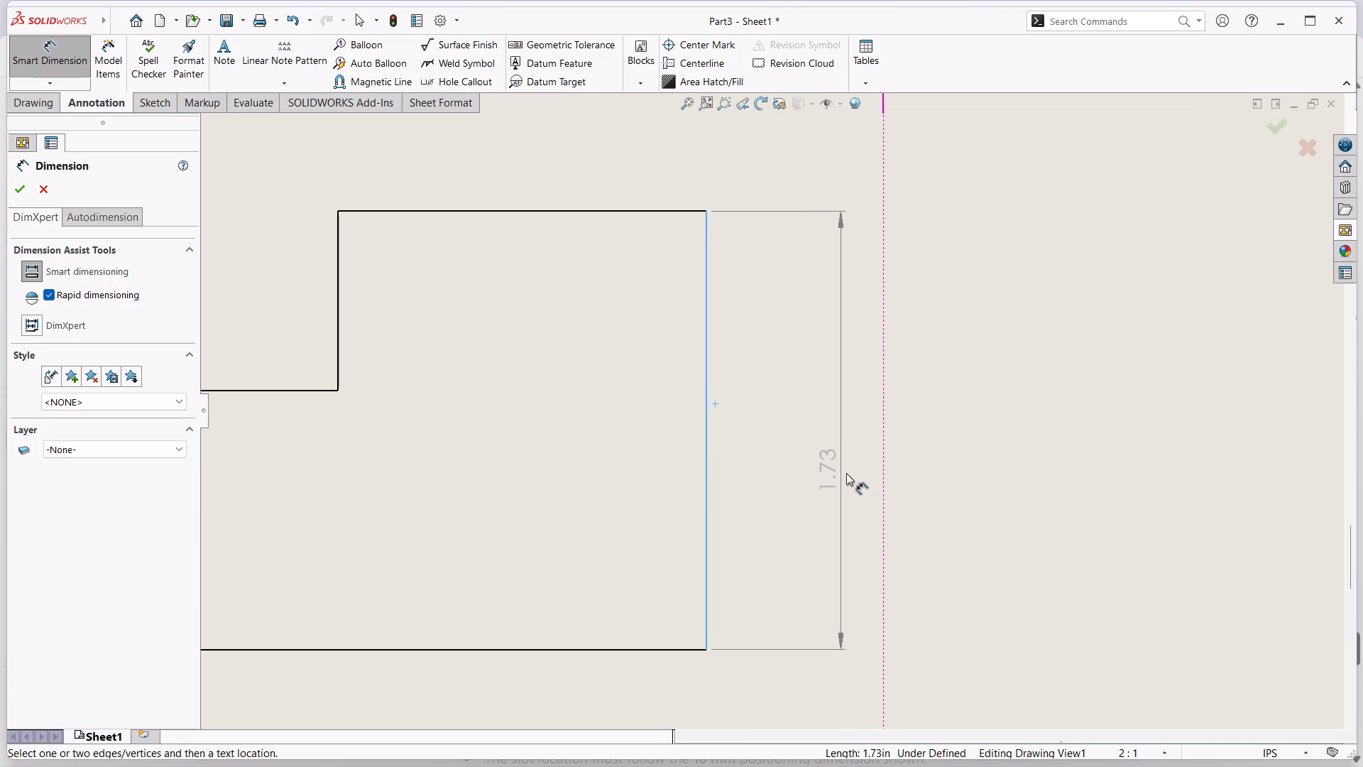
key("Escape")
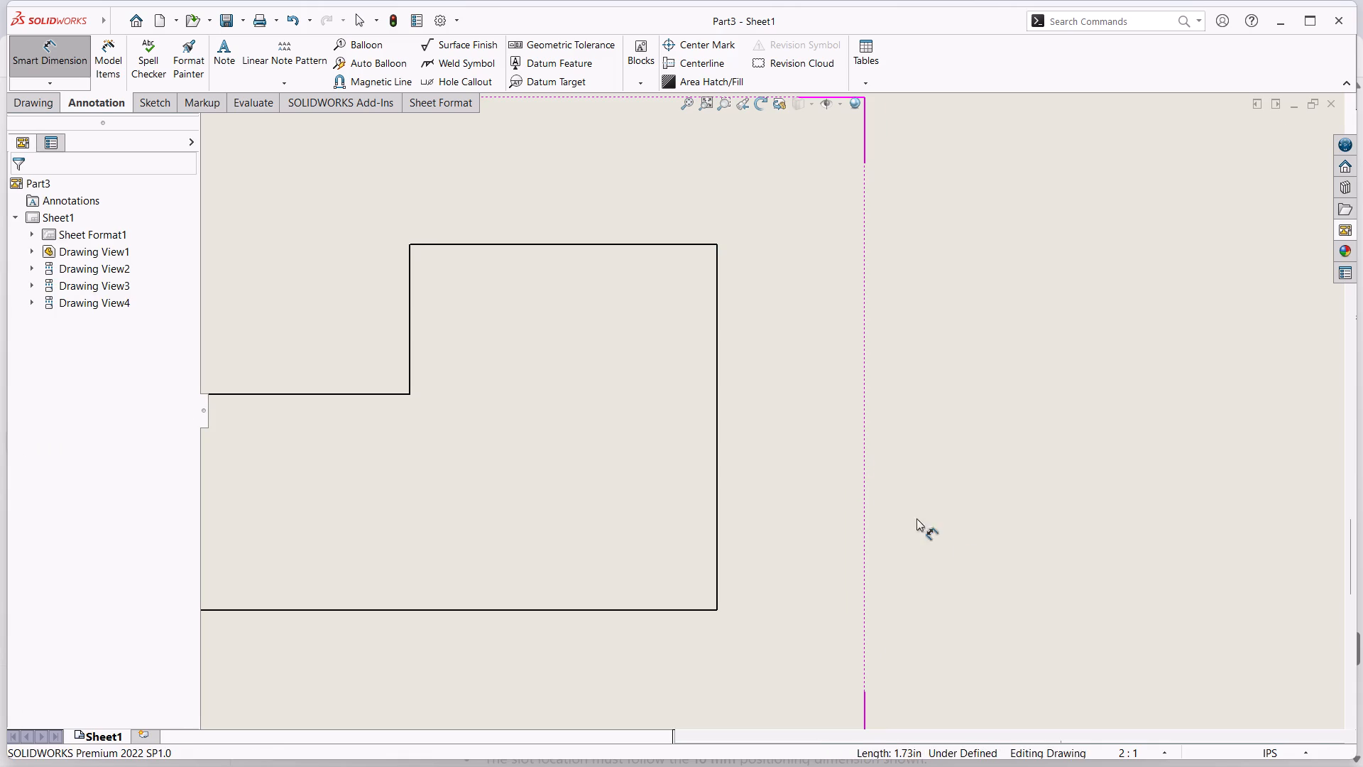
Set the drawing's unit system to MMGS (millimeter, gram, second).
left_click(1278, 751)
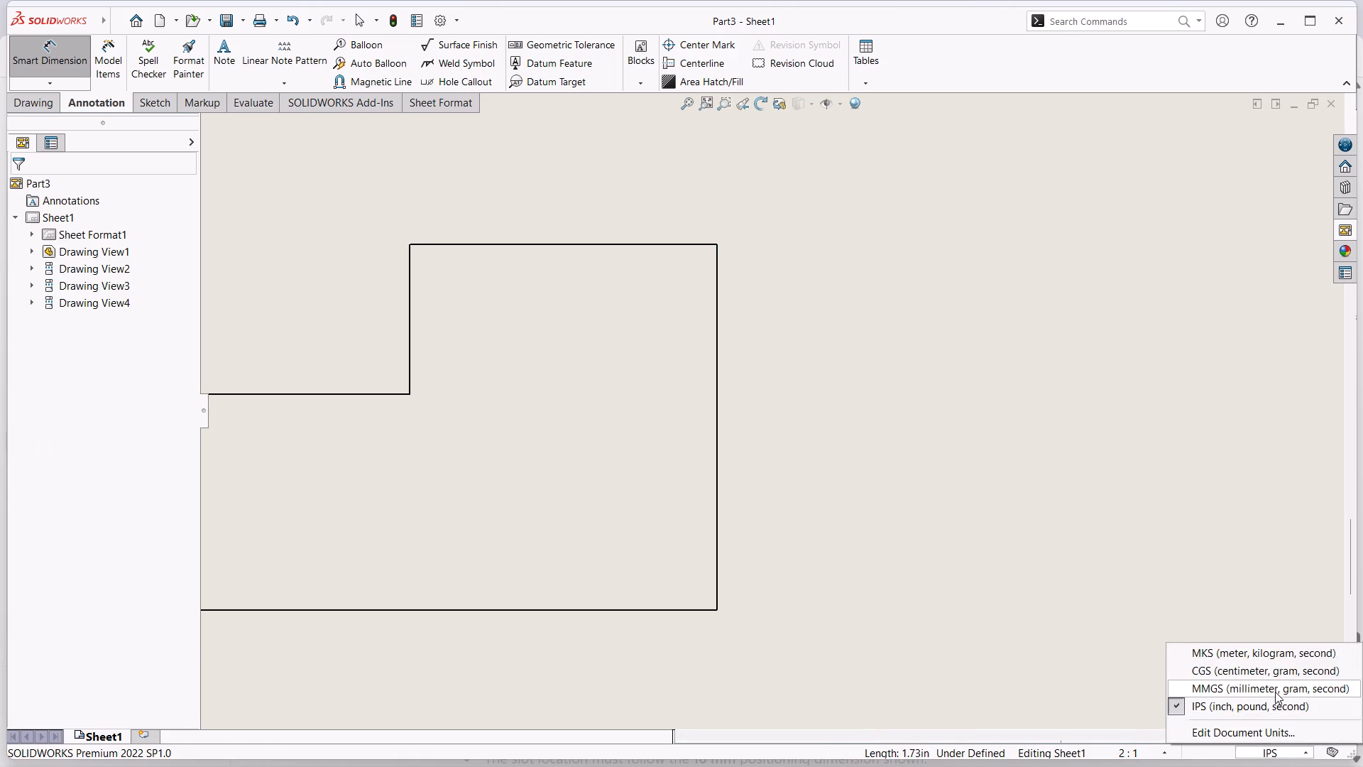
left_click(1274, 690)
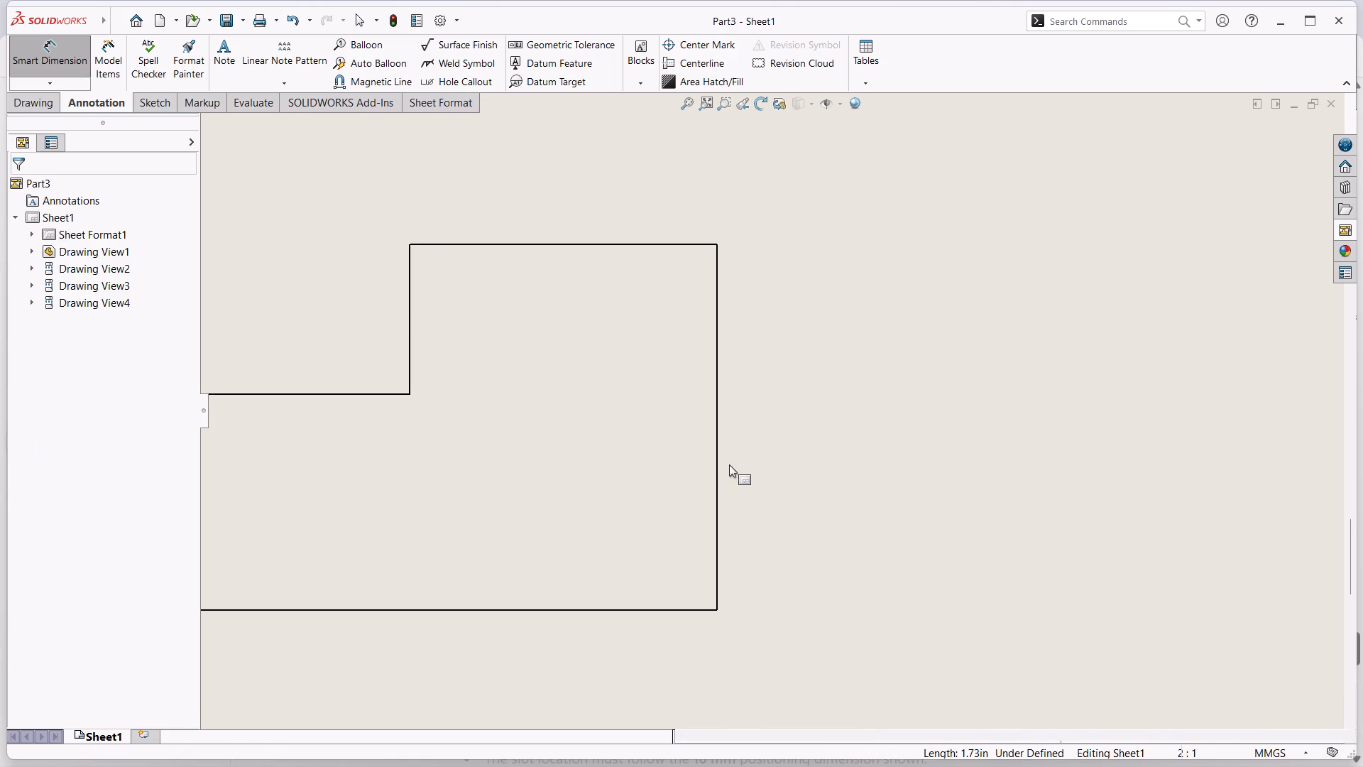
Dimension the front view's full height along its right edge and the width of the raised block along its top edge.
left_click(717, 449)
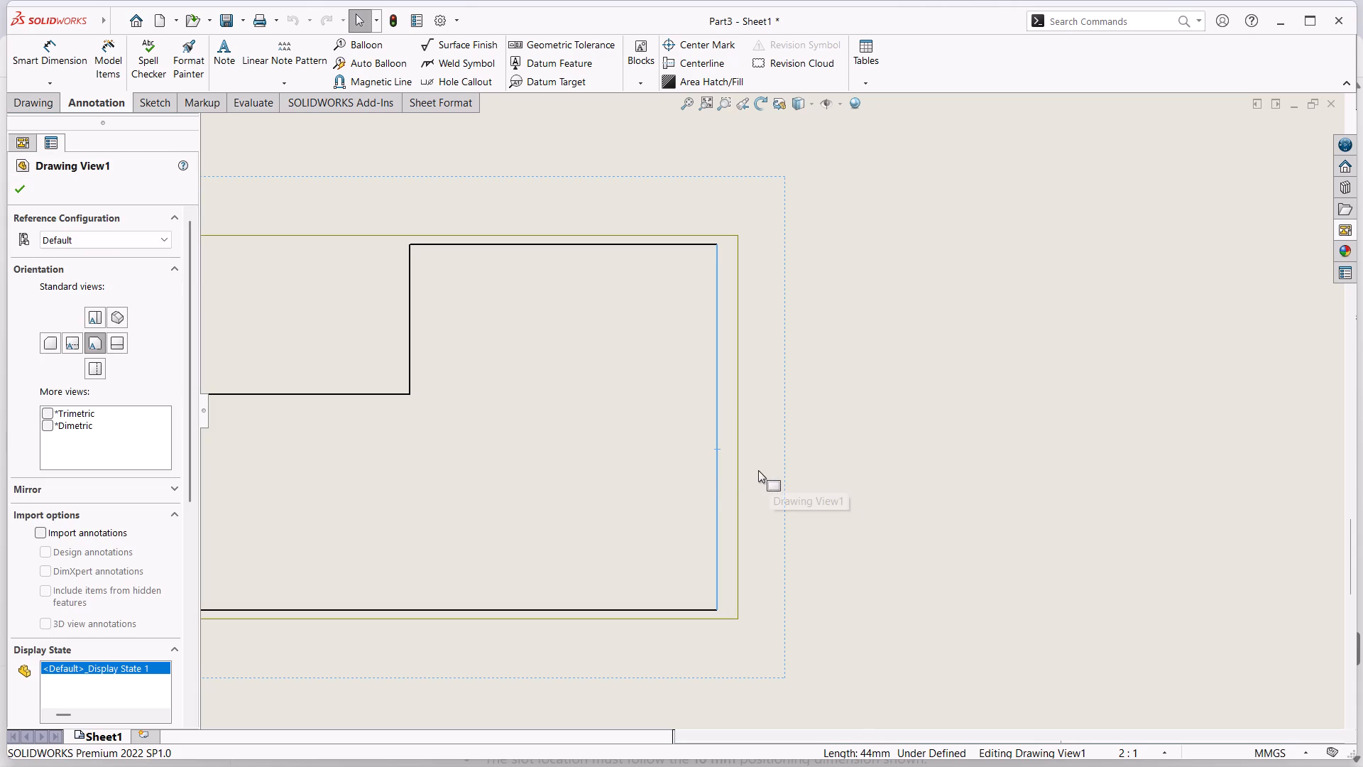
left_click(61, 47)
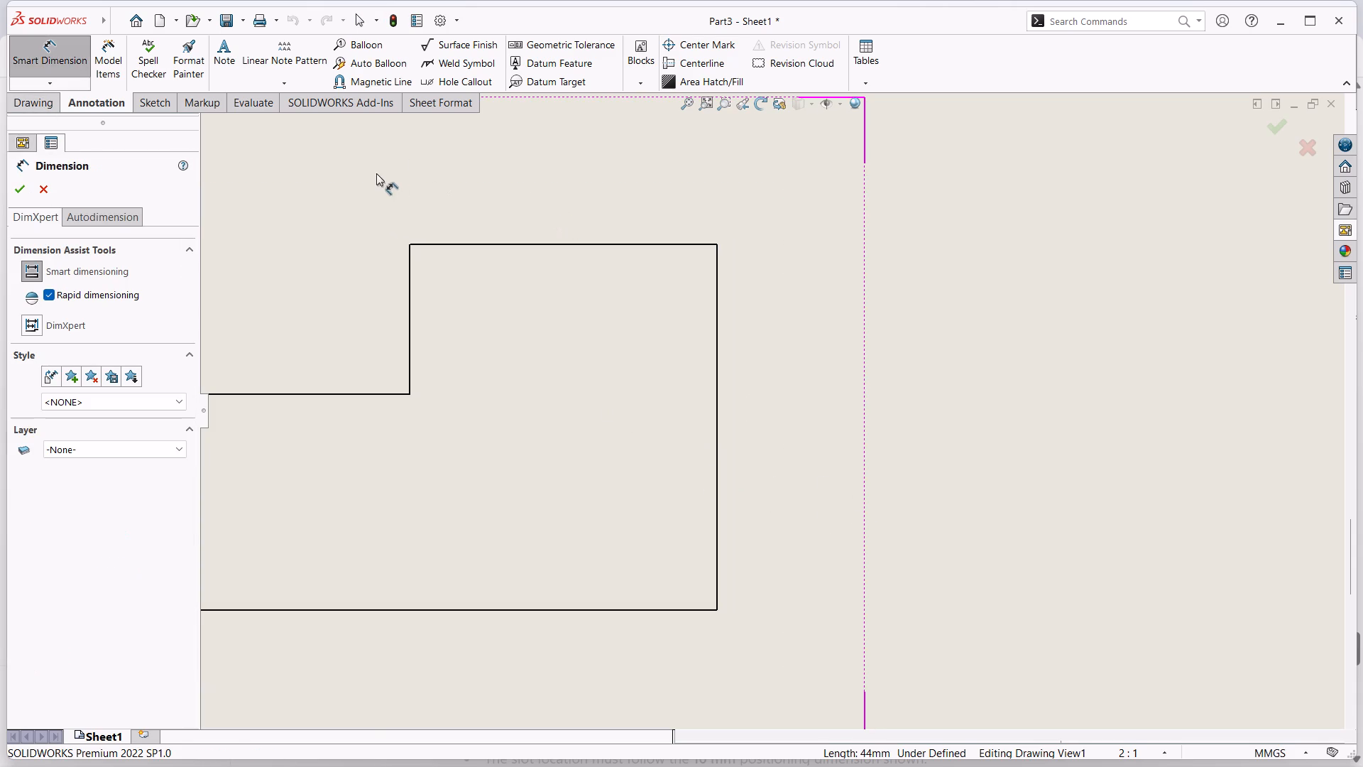
left_click(716, 396)
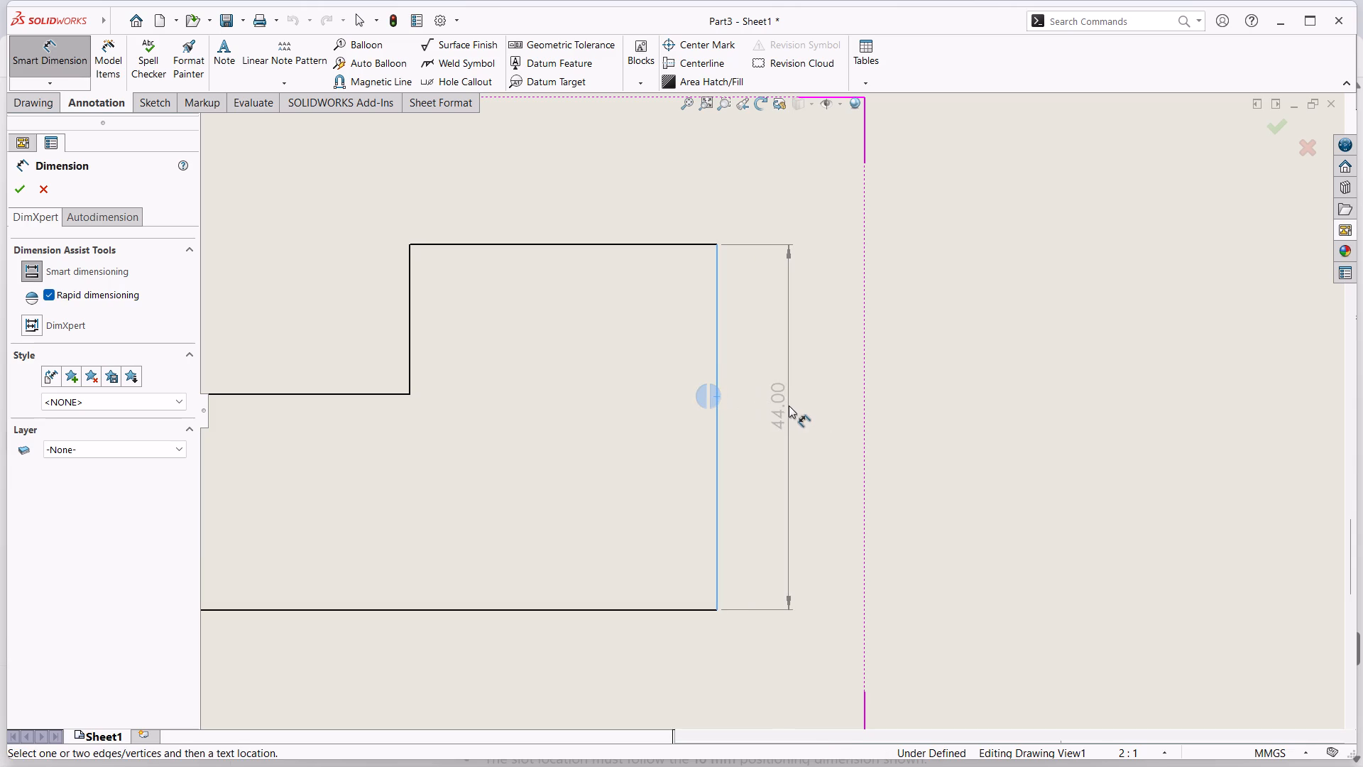
left_click(792, 417)
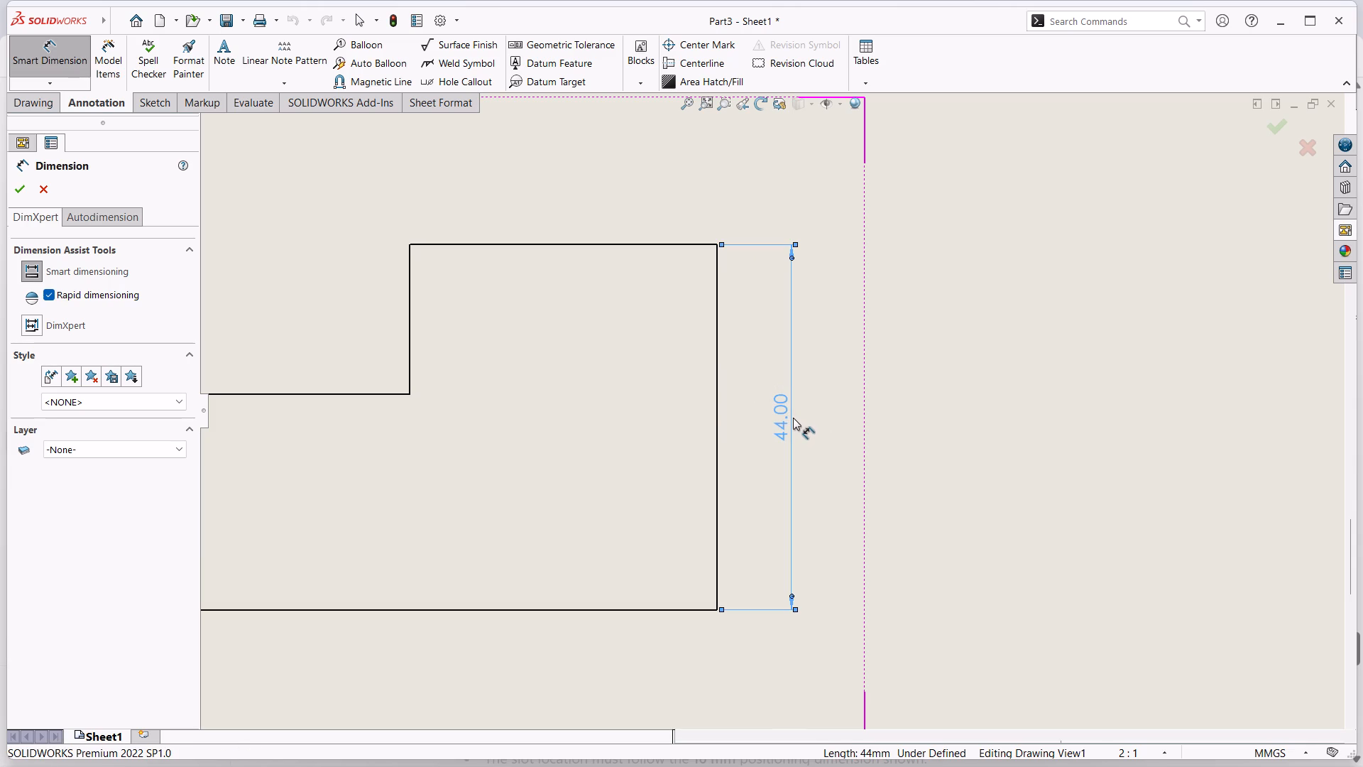
left_click(613, 244)
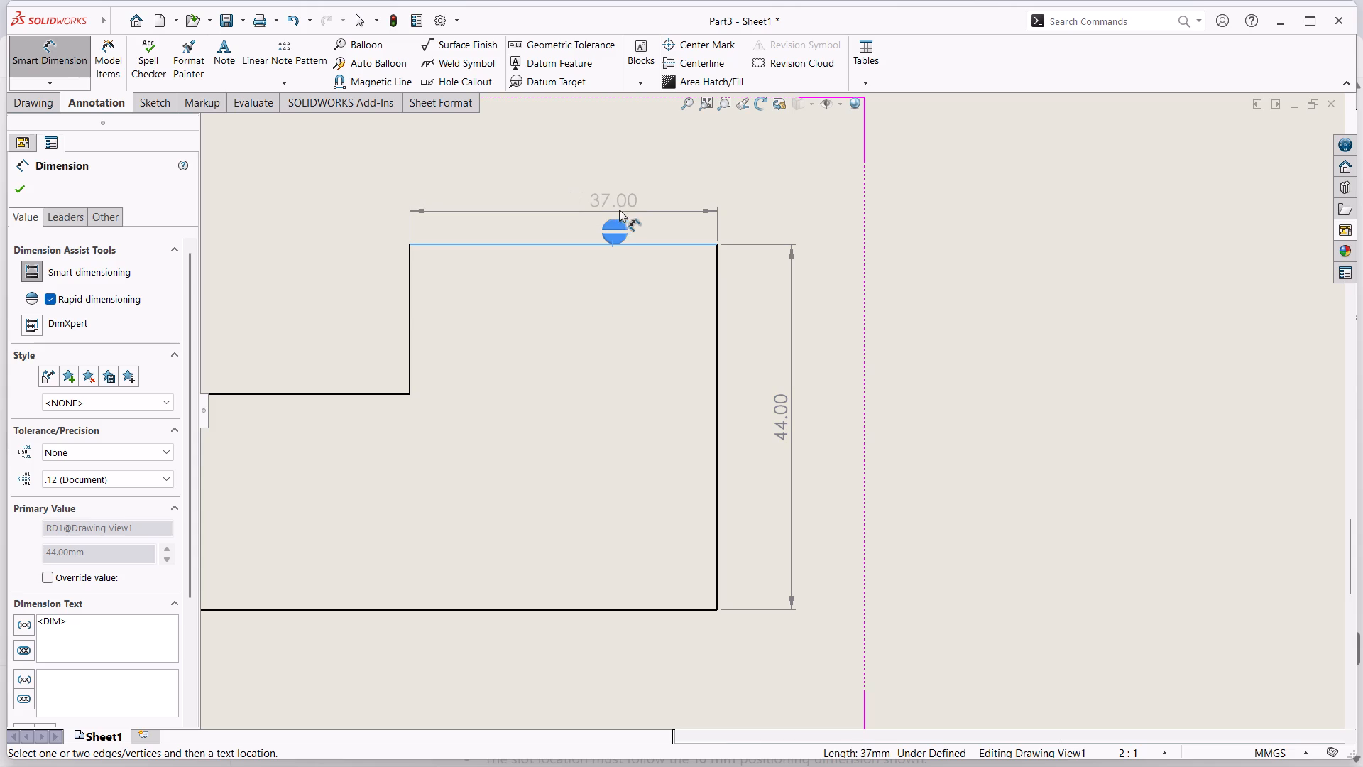
left_click(601, 190)
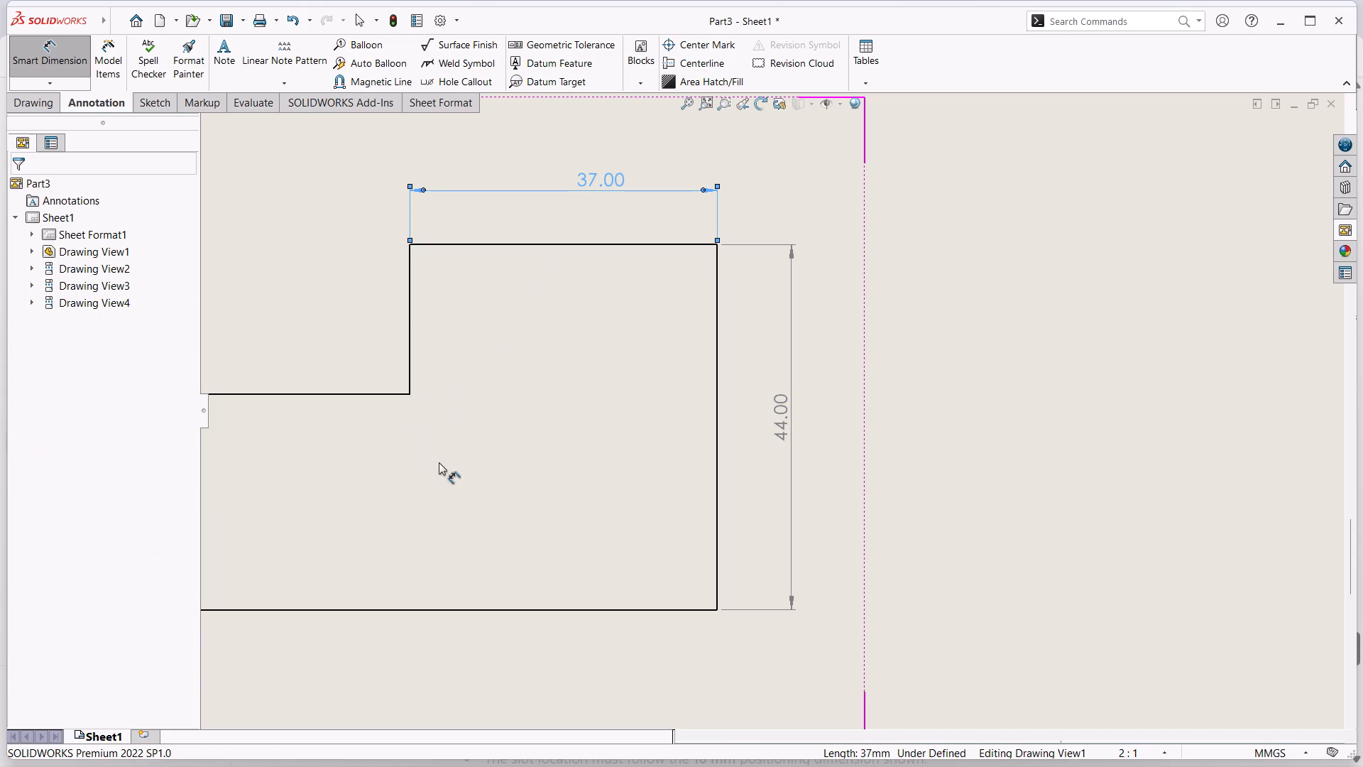
Dimension the front view's lower-section height along its left edge and the overall width below the view.
scroll(500, 532, "up", 3)
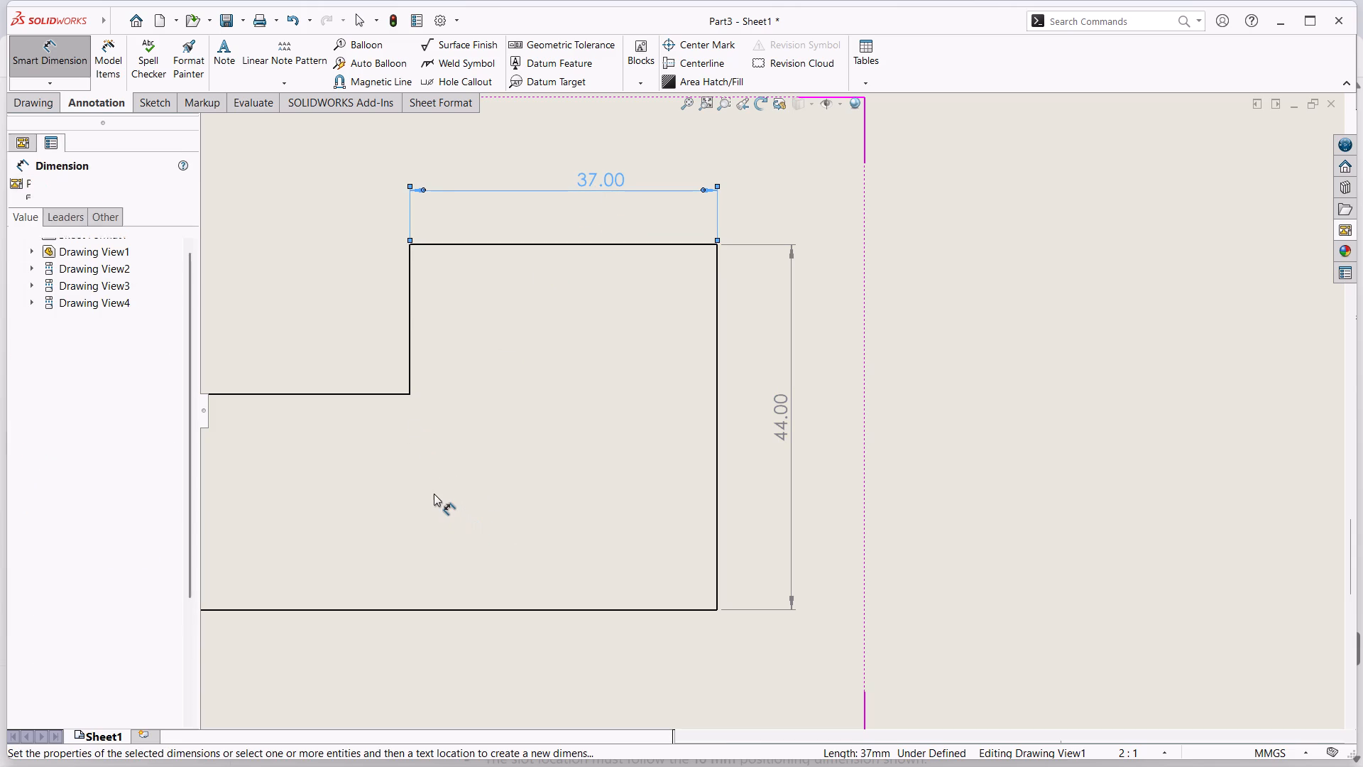
scroll(392, 456, "down", 1)
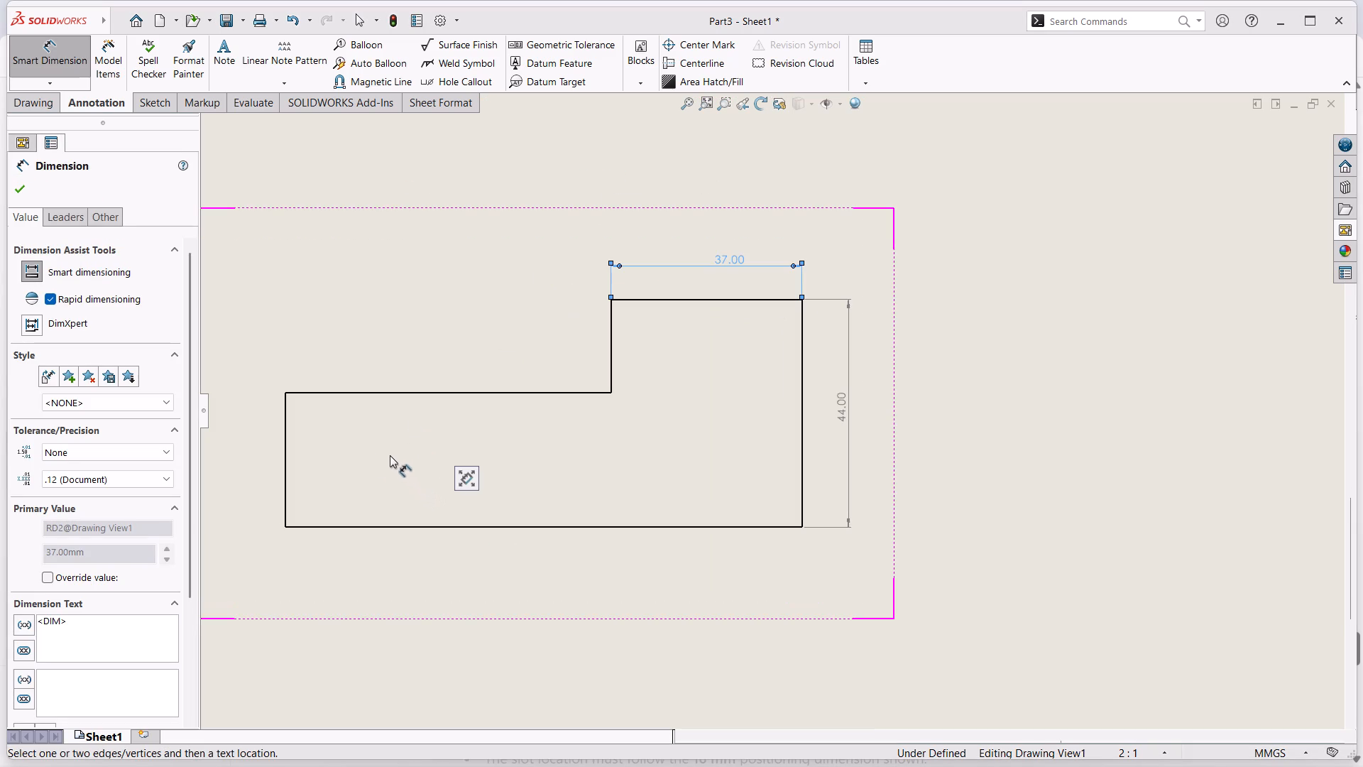
left_click(287, 452)
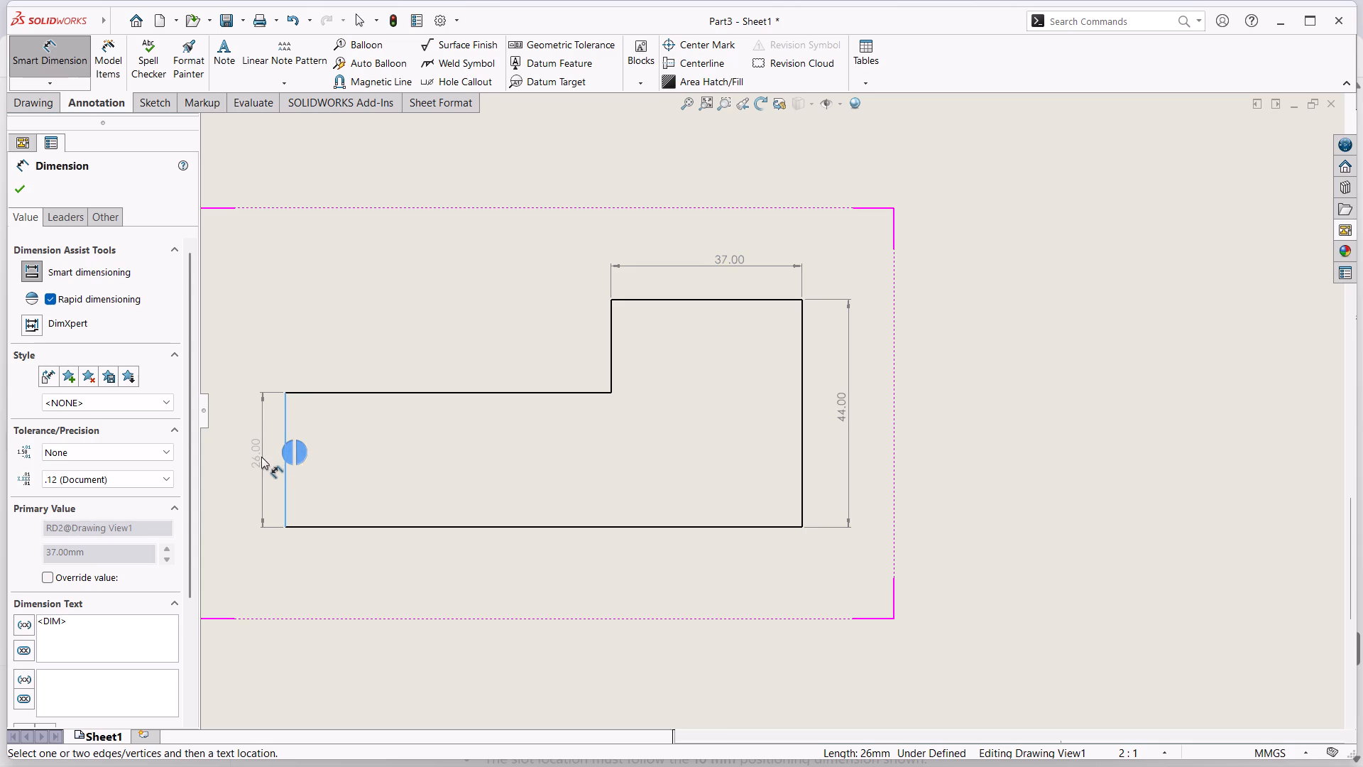
left_click(261, 461)
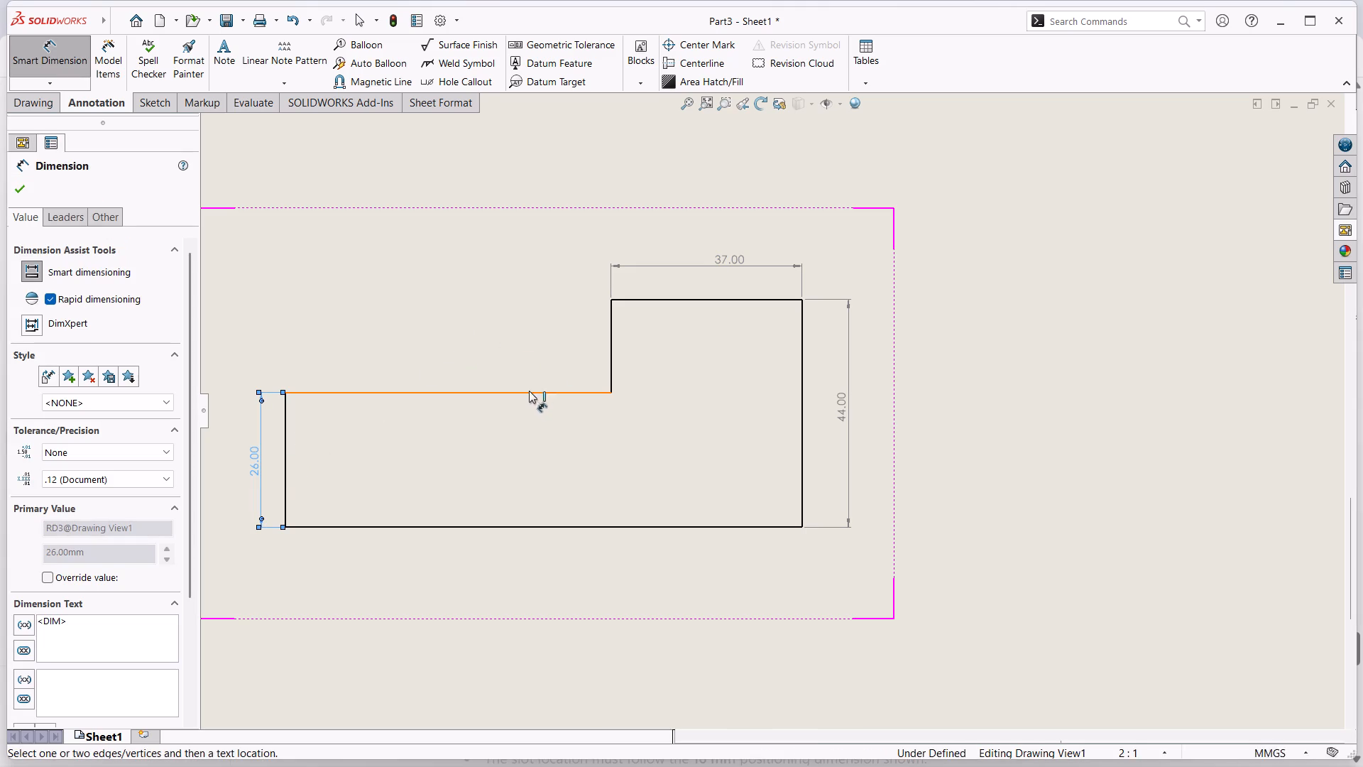
left_click(285, 488)
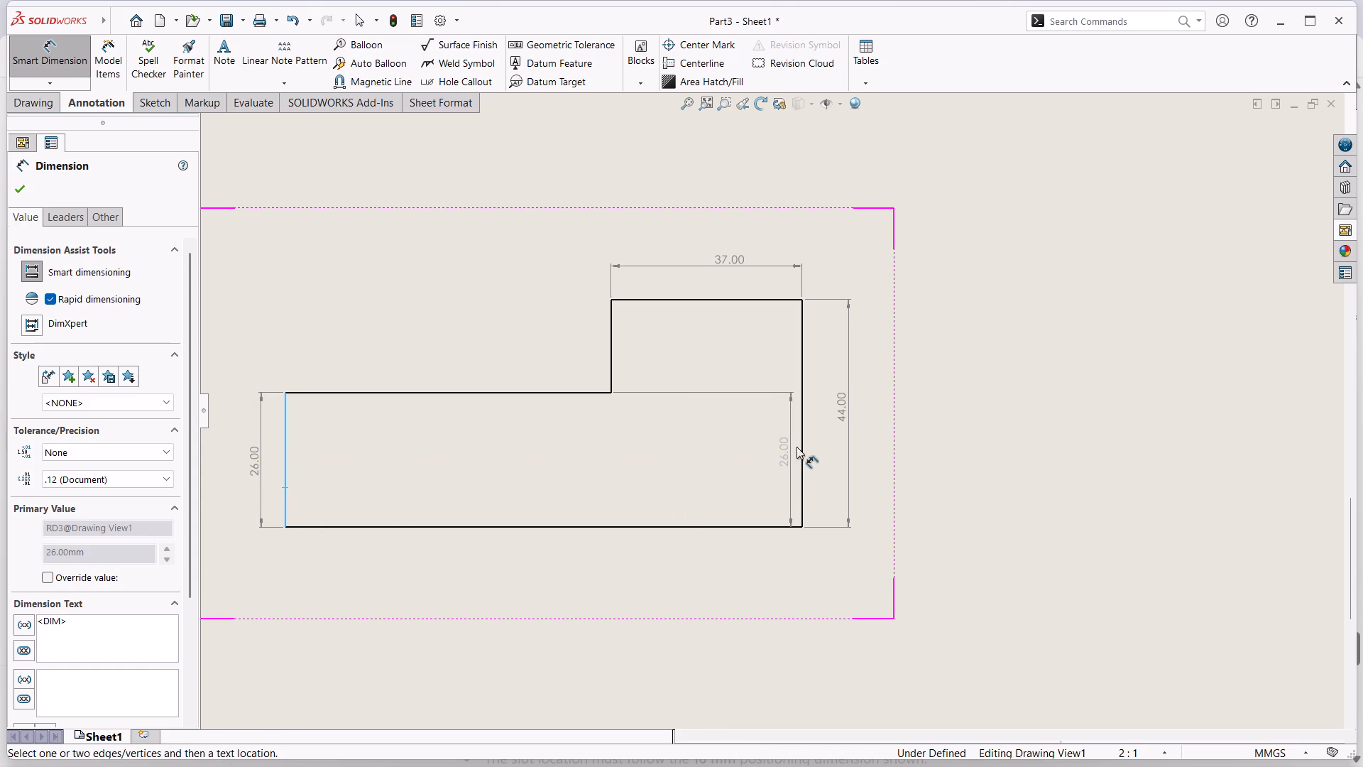
left_click(801, 443)
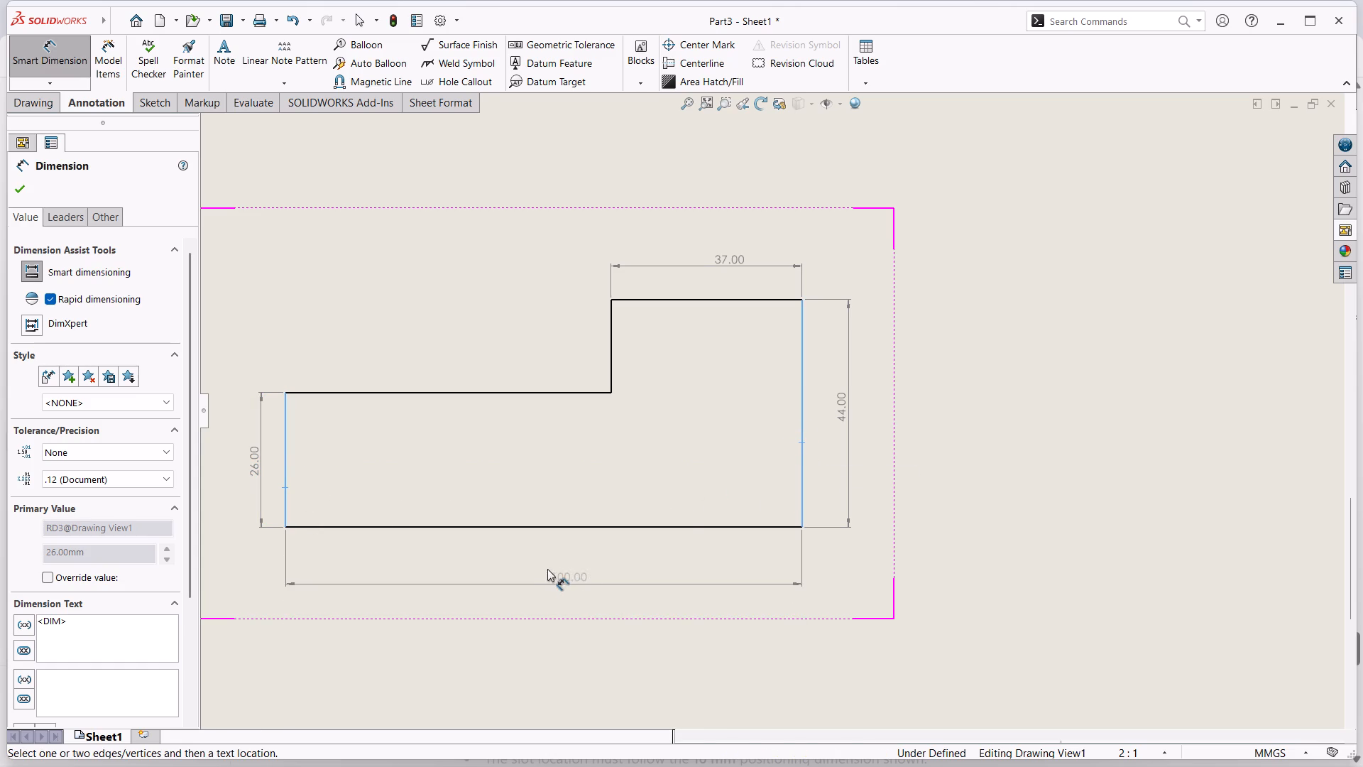
left_click(542, 569)
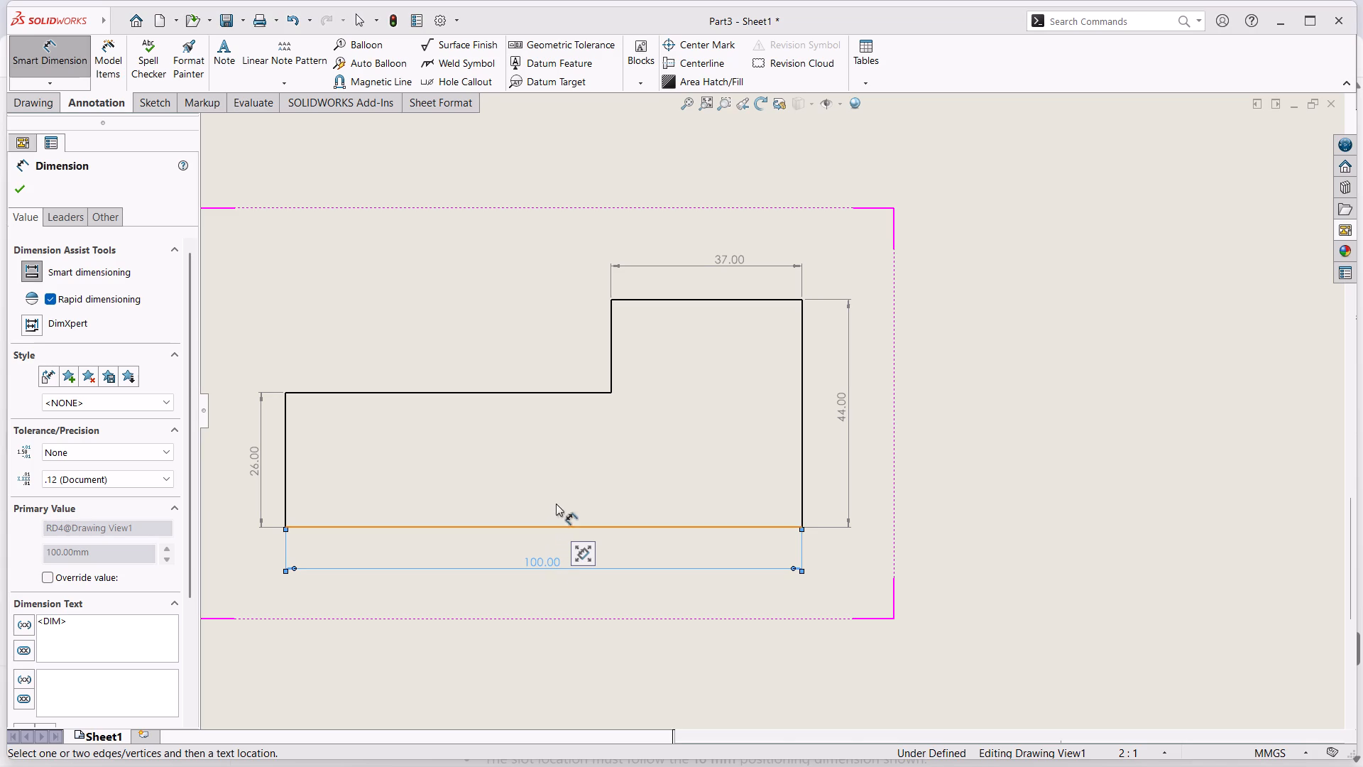
Dimension the front view's step height between the lower and upper top edges, placing it above the lower section.
left_click(599, 394)
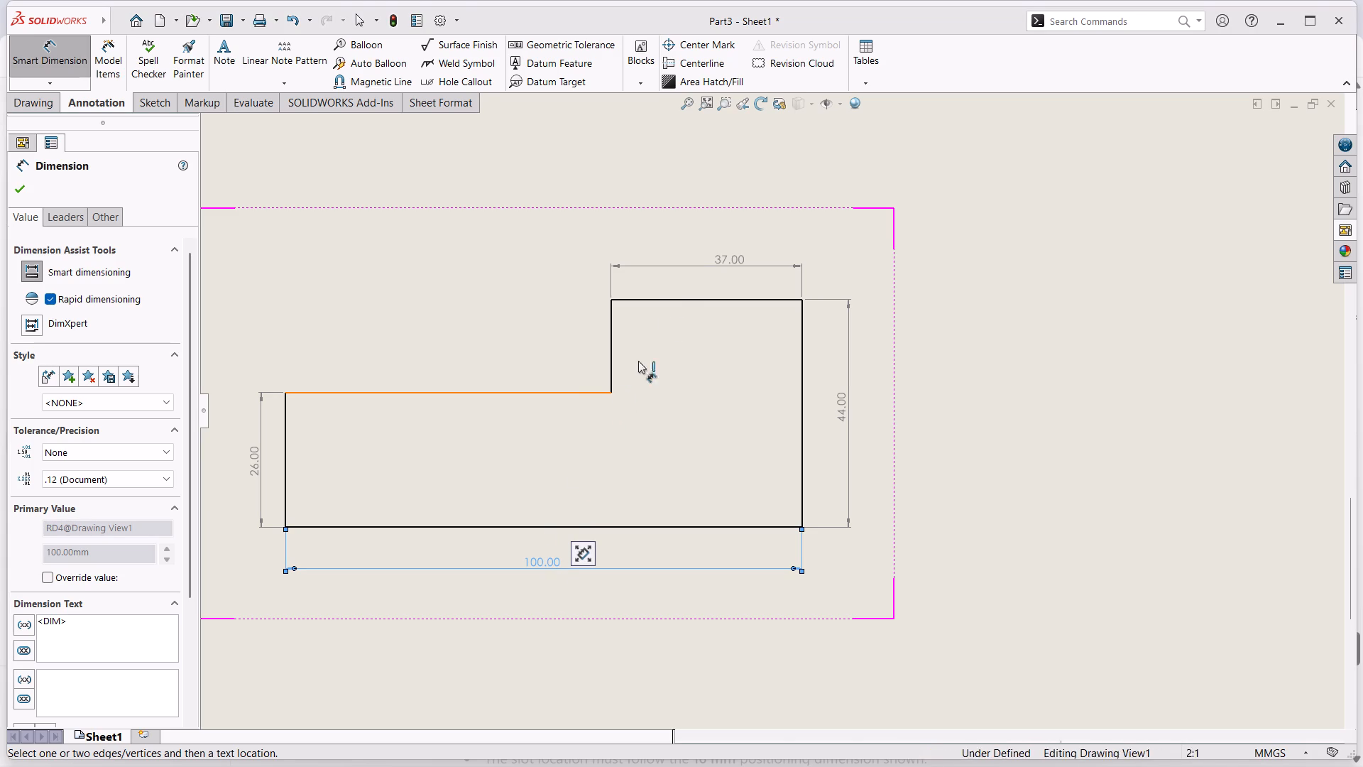
left_click(718, 300)
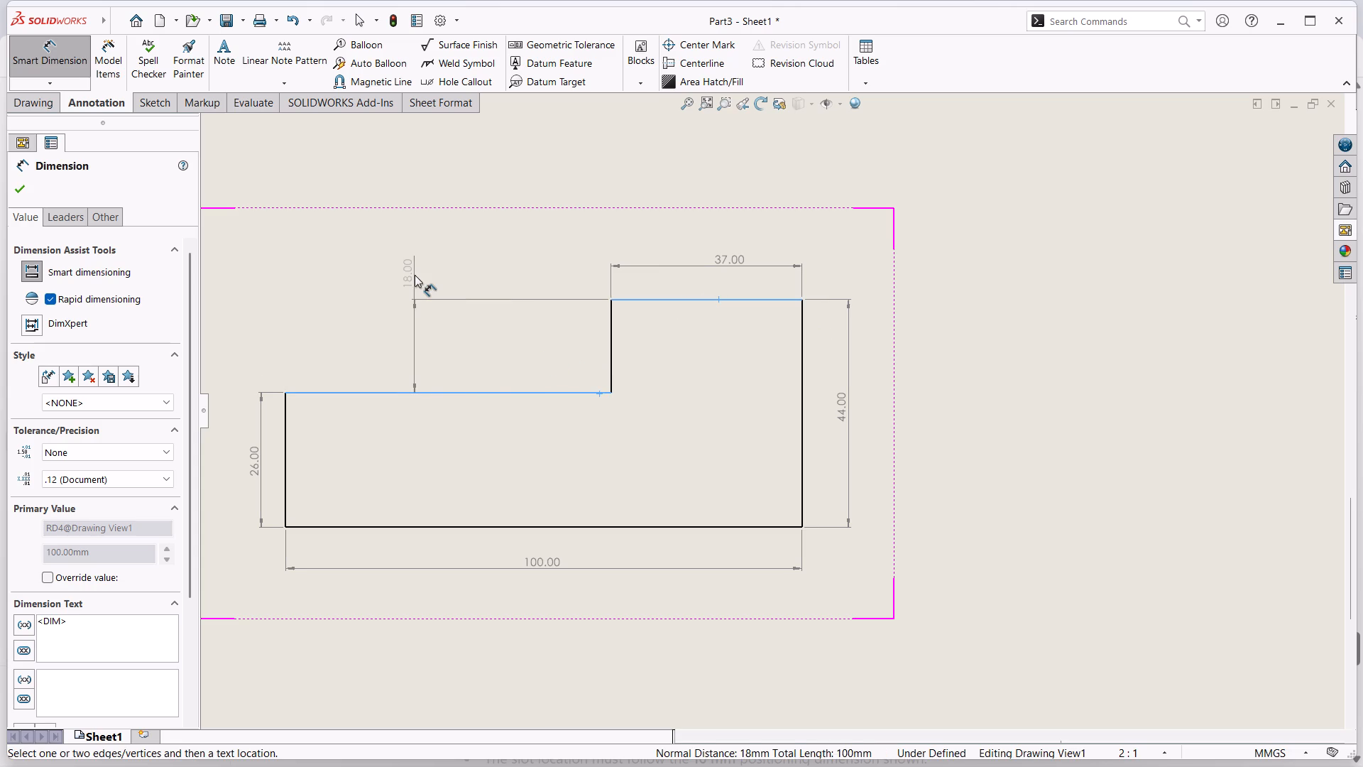
left_click(439, 252)
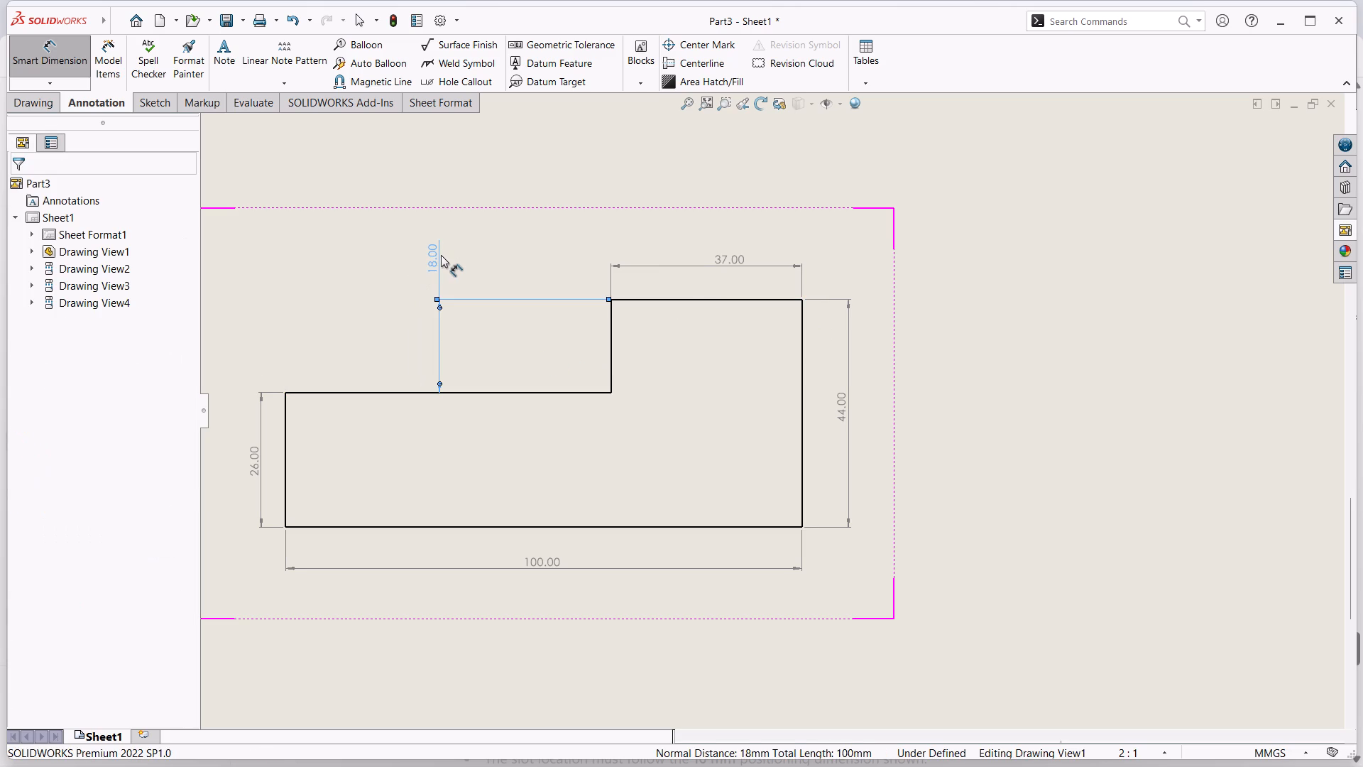
In the left view, dimension the bottom recess's depth, placing the dimension outside the lower-left corner of the part.
scroll(425, 364, "up", 4)
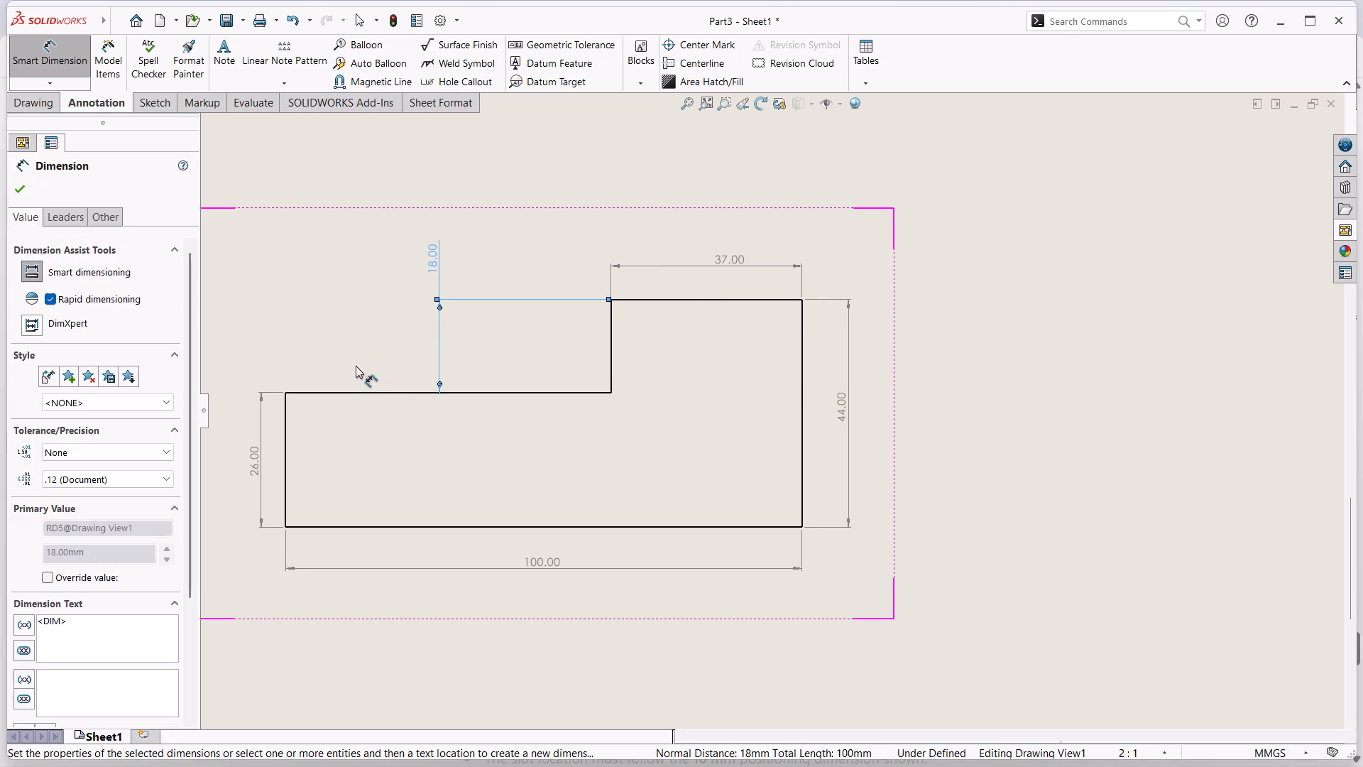
scroll(312, 379, "up", 2)
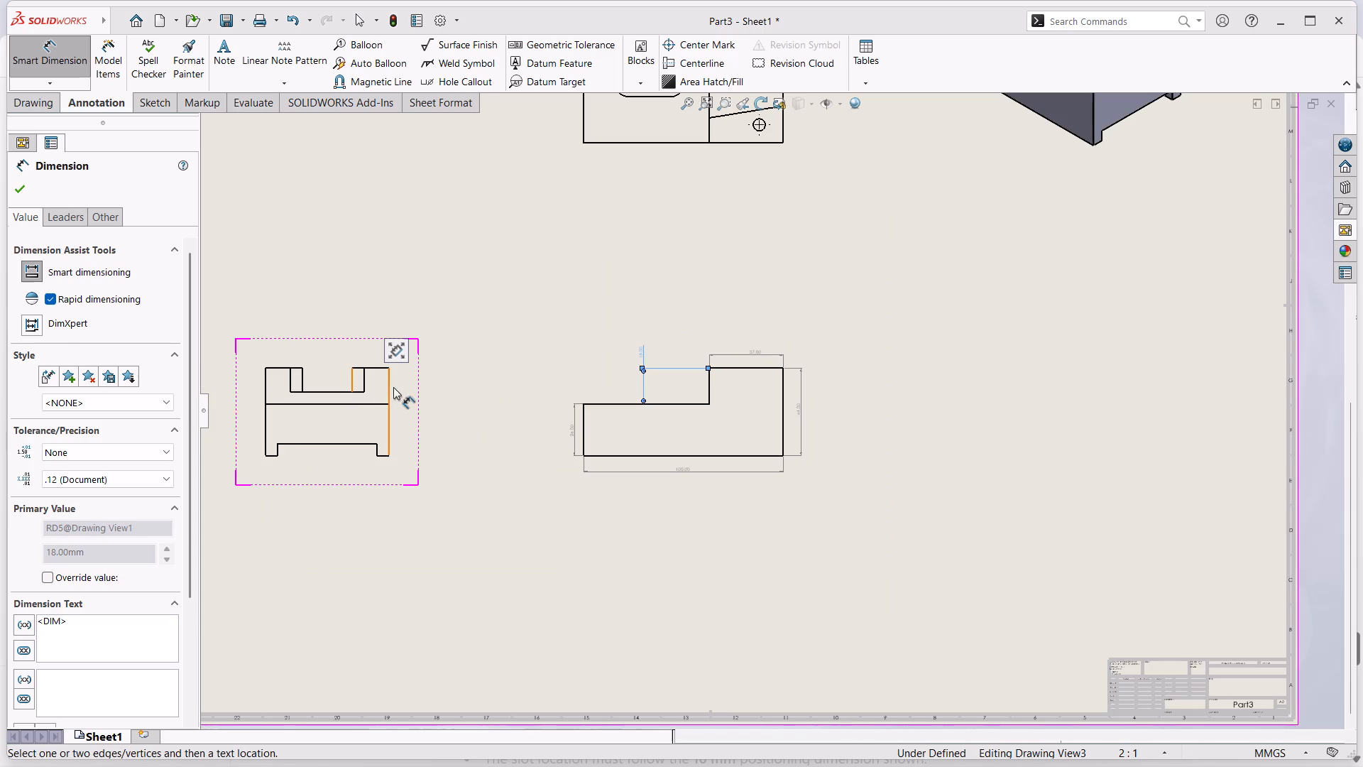
scroll(314, 384, "down", 5)
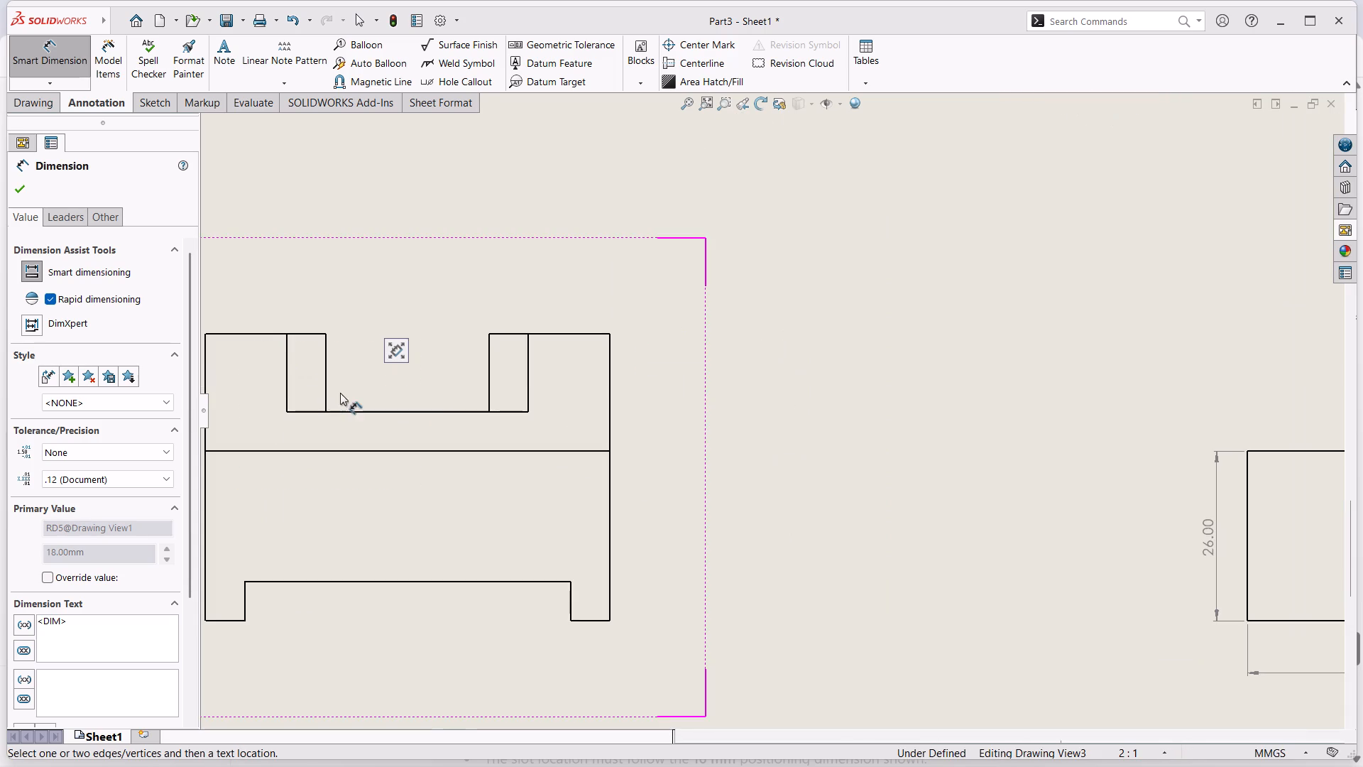
scroll(344, 392, "up", 2)
scroll(373, 430, "down", 4)
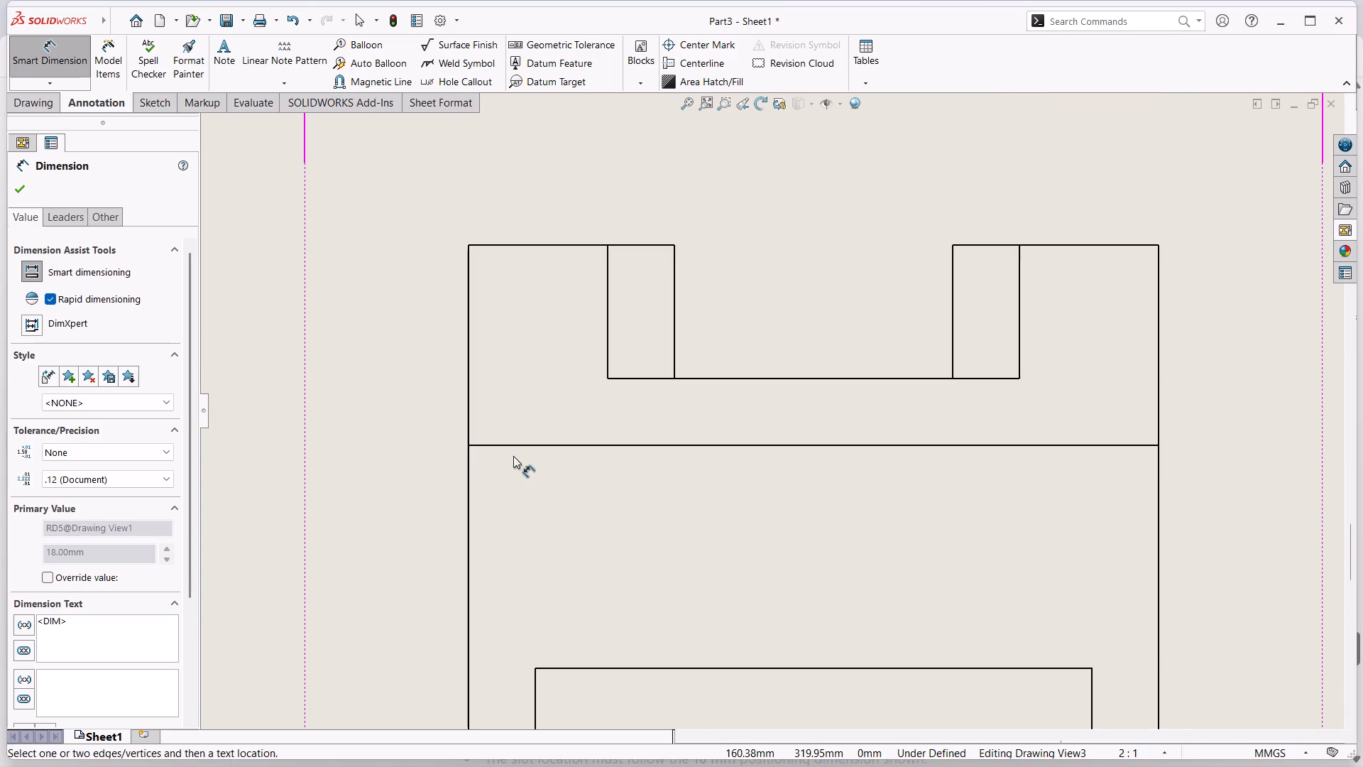
scroll(587, 529, "up", 3)
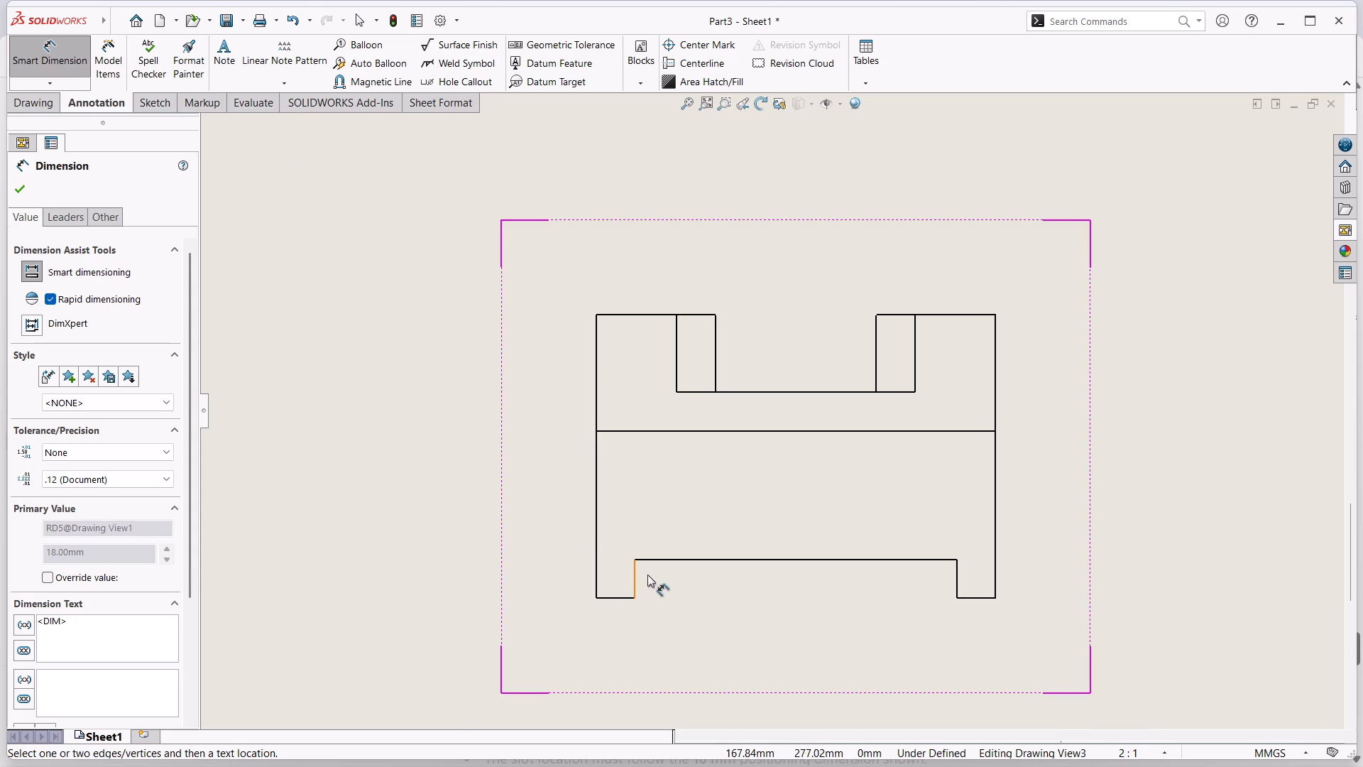
left_click(652, 560)
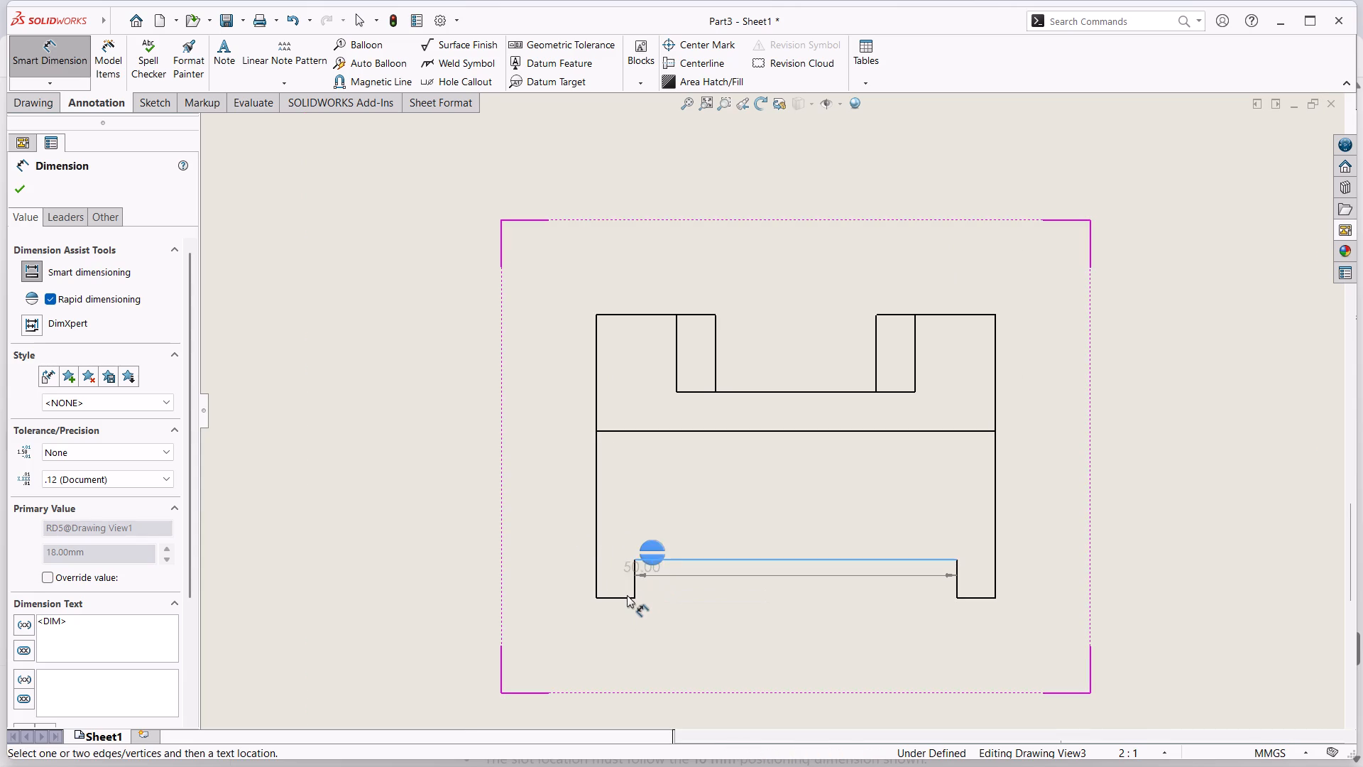
left_click(623, 598)
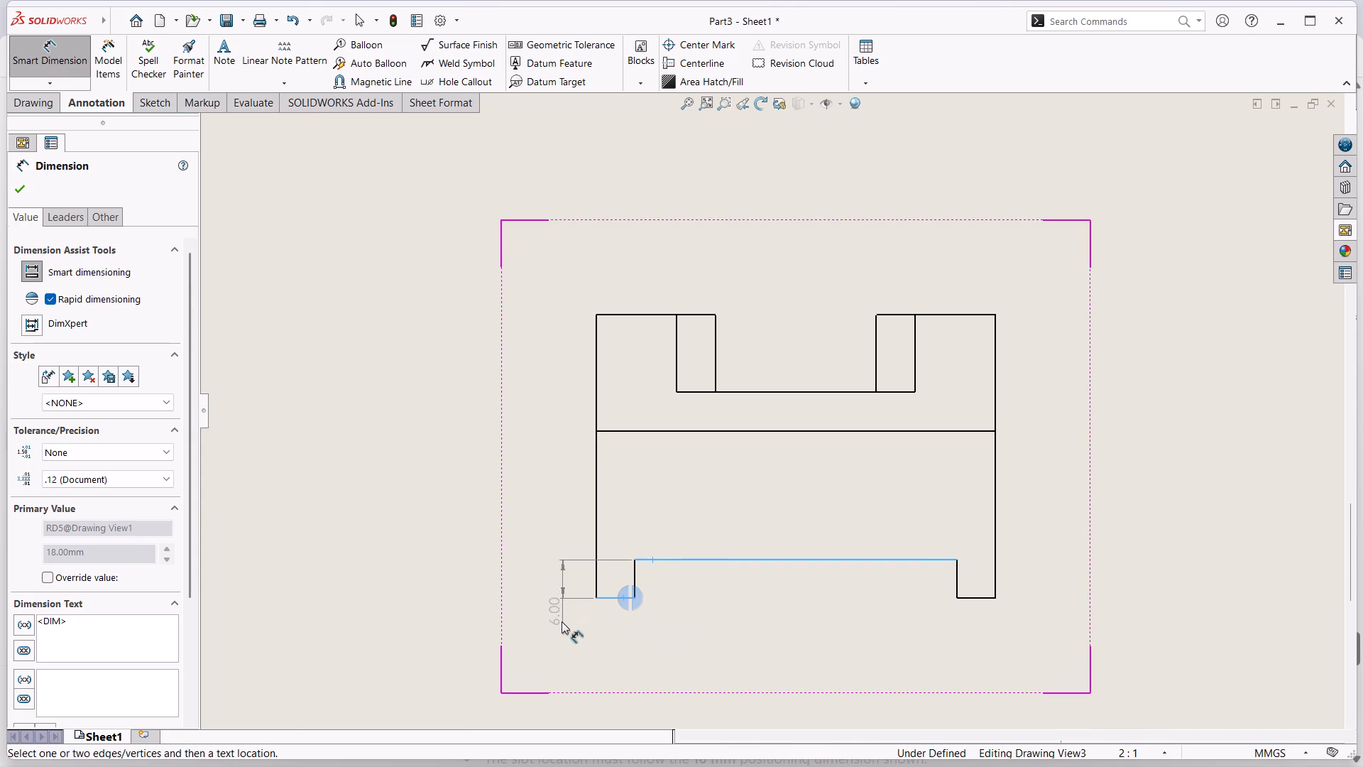
left_click(561, 633)
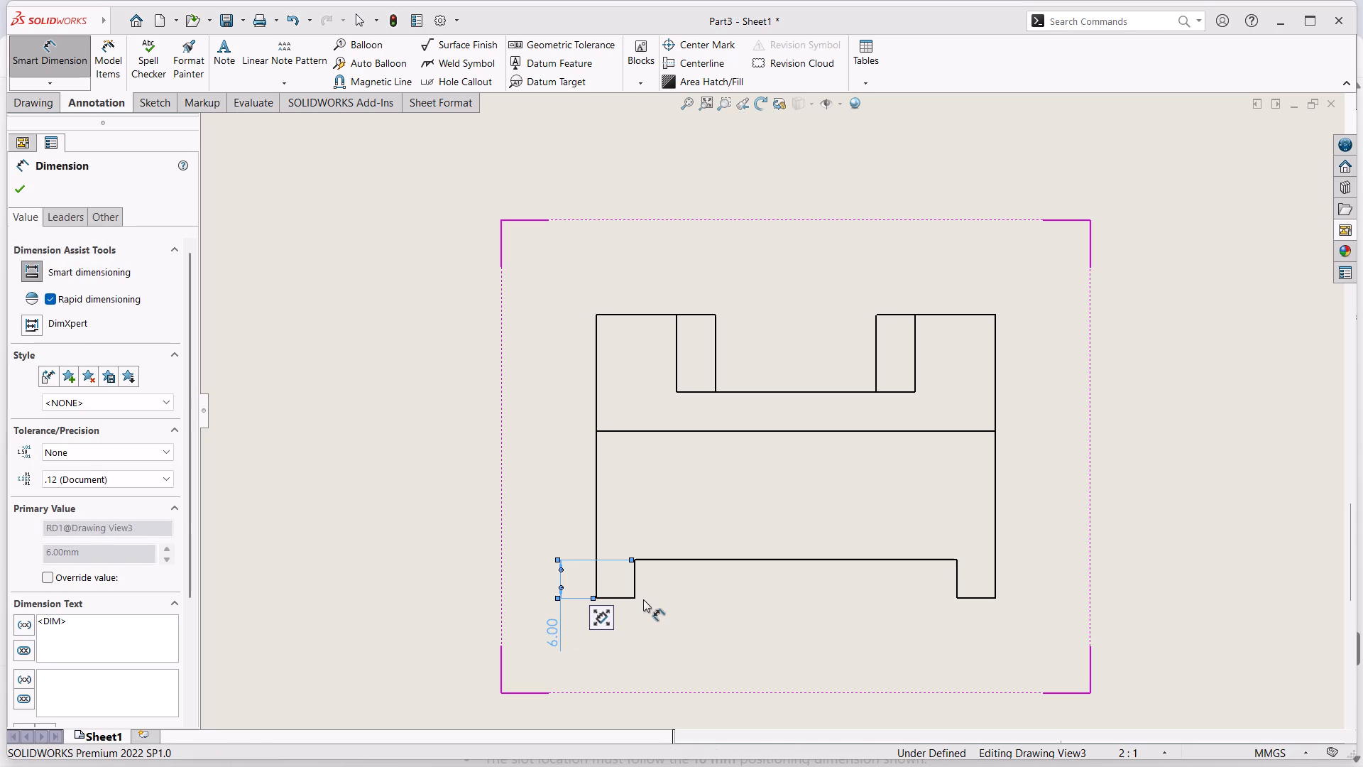
Dimension the left view's overall height beside its left edge and the overall width between its outer side edges below it.
left_click(599, 477)
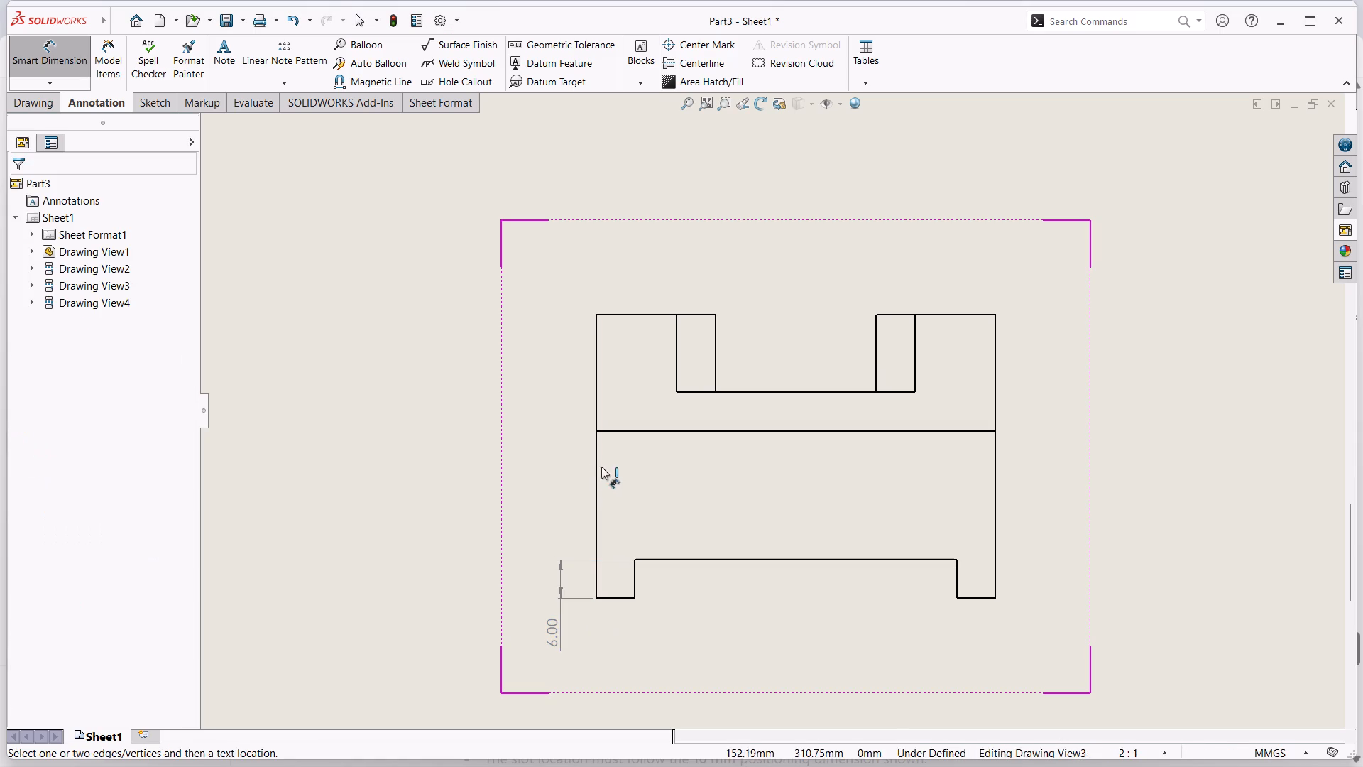
left_click(595, 459)
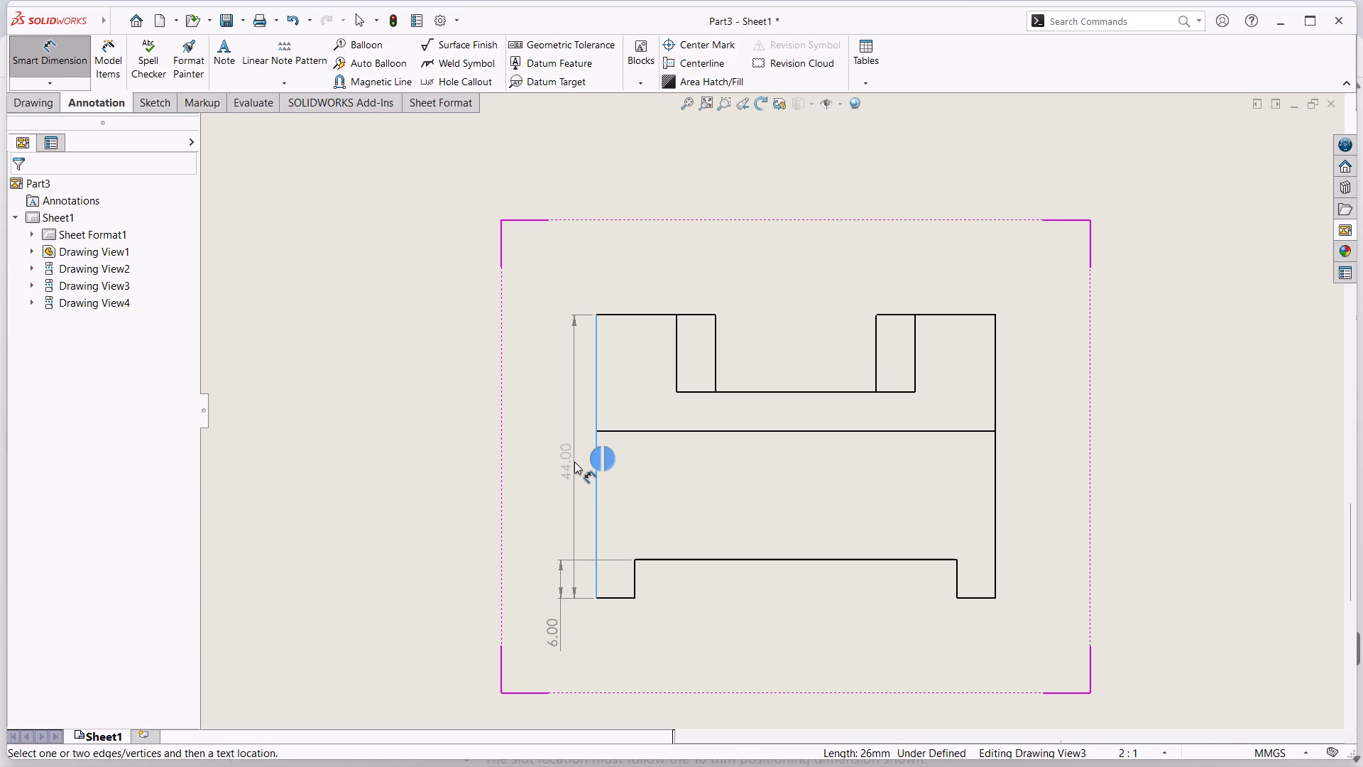
left_click(575, 462)
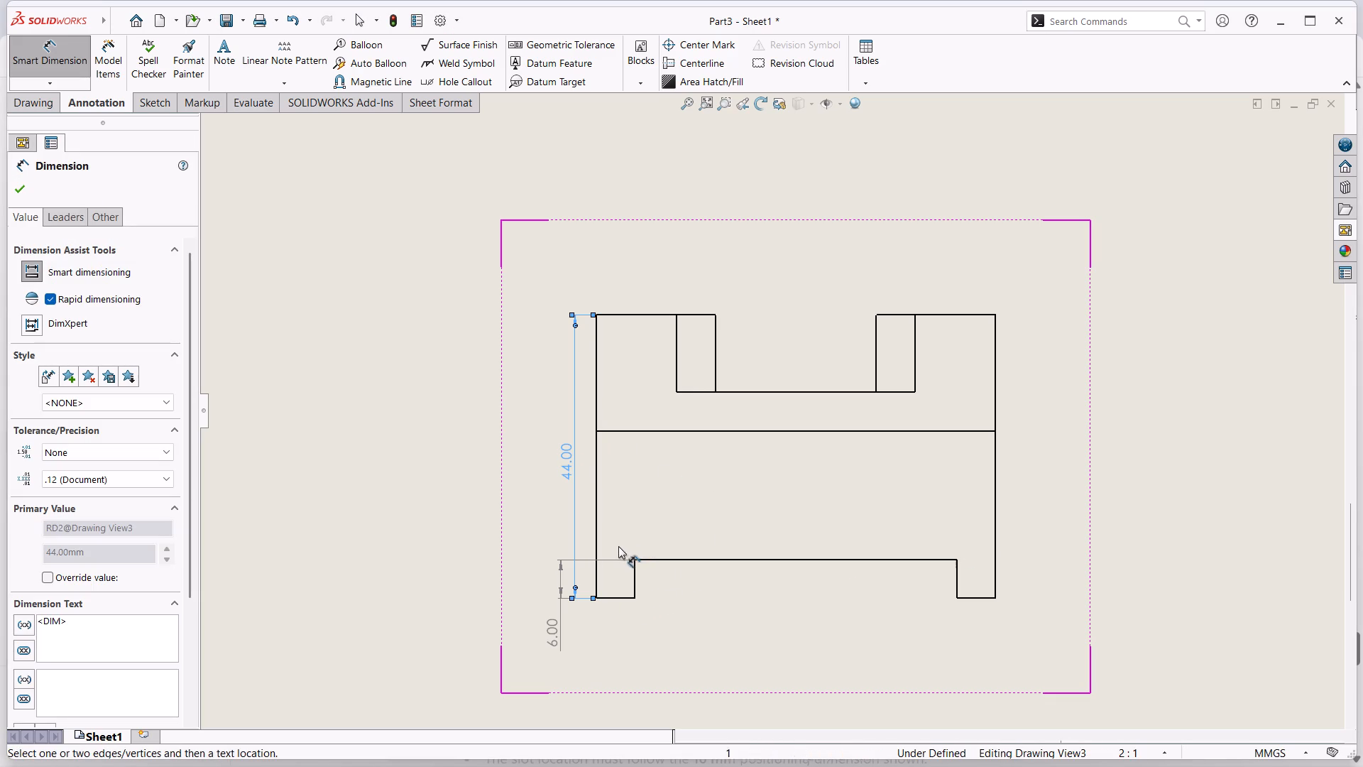
left_click(596, 515)
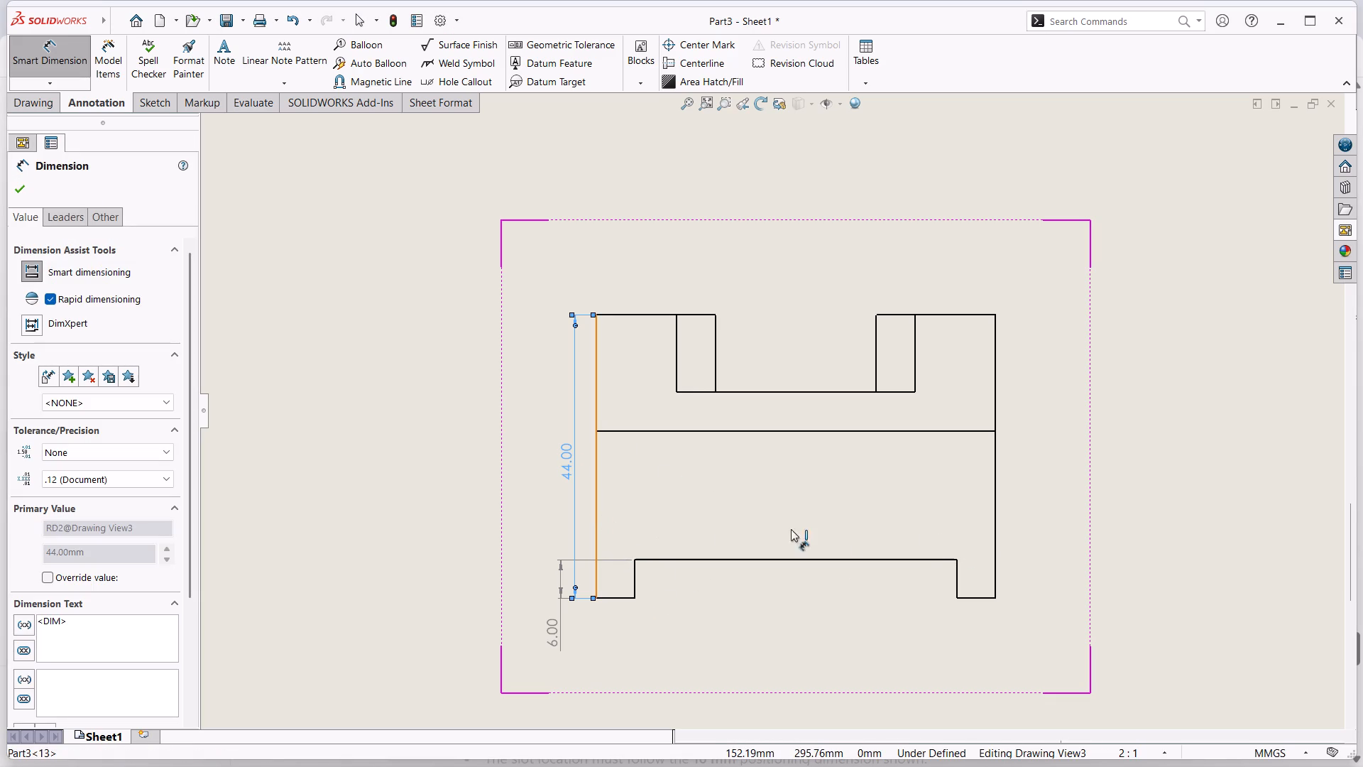
left_click(995, 507)
left_click(804, 644)
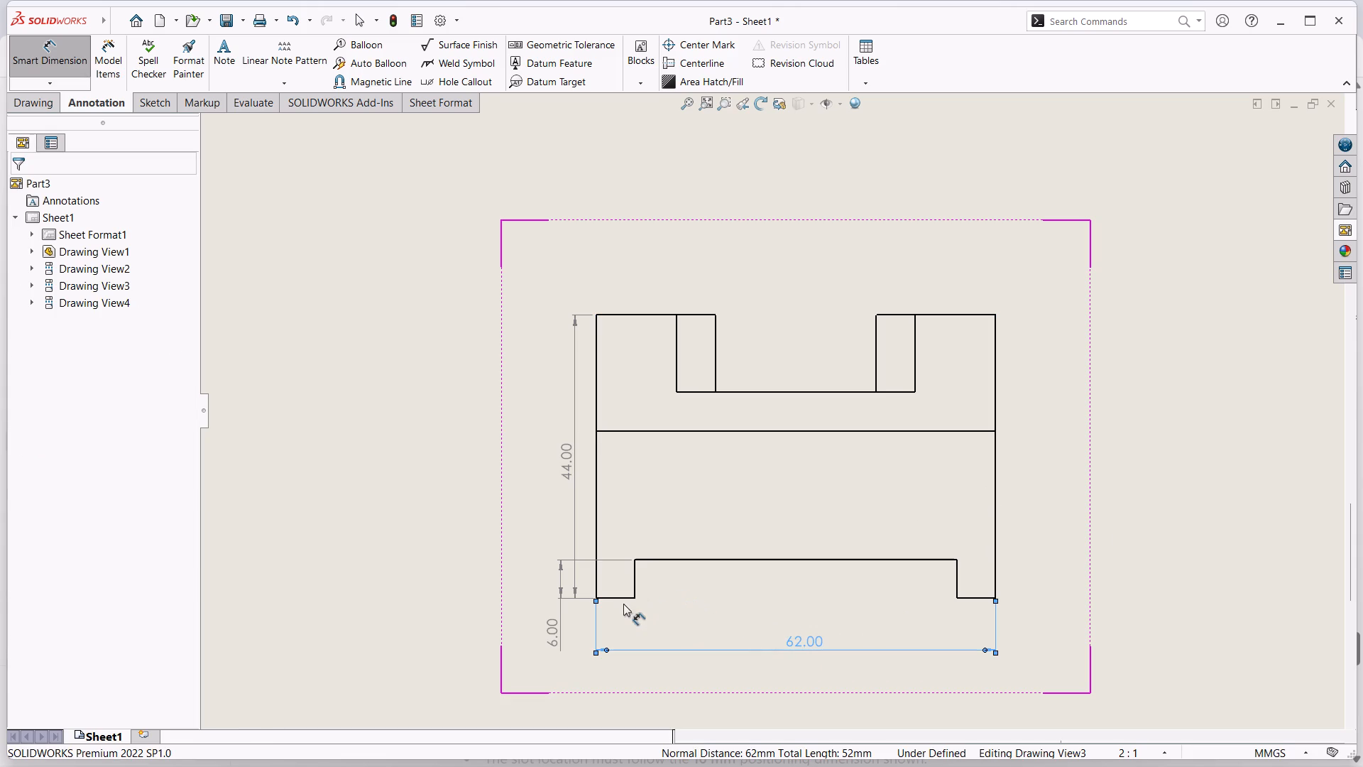
Dimension the width of the left view's left foot, placing it between the part and the overall width dimension.
left_click(636, 580)
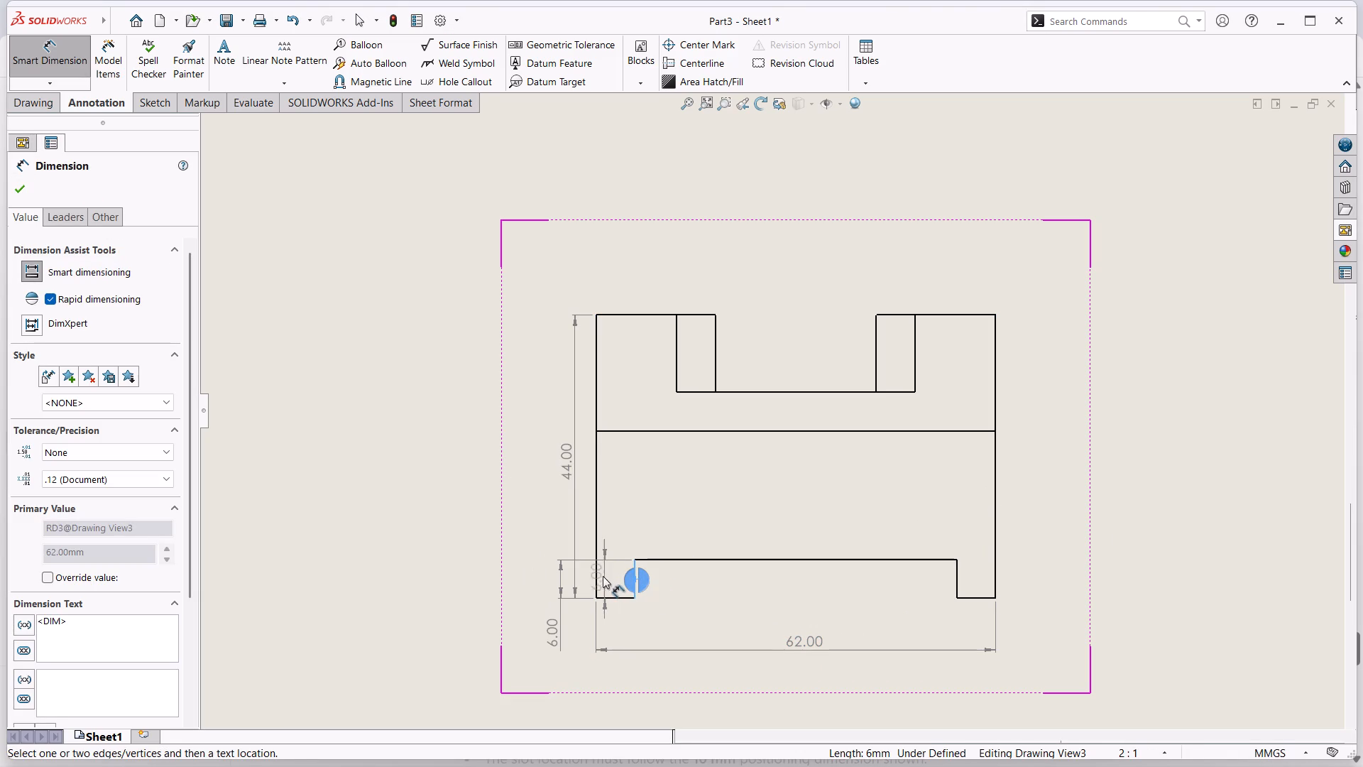
left_click(596, 548)
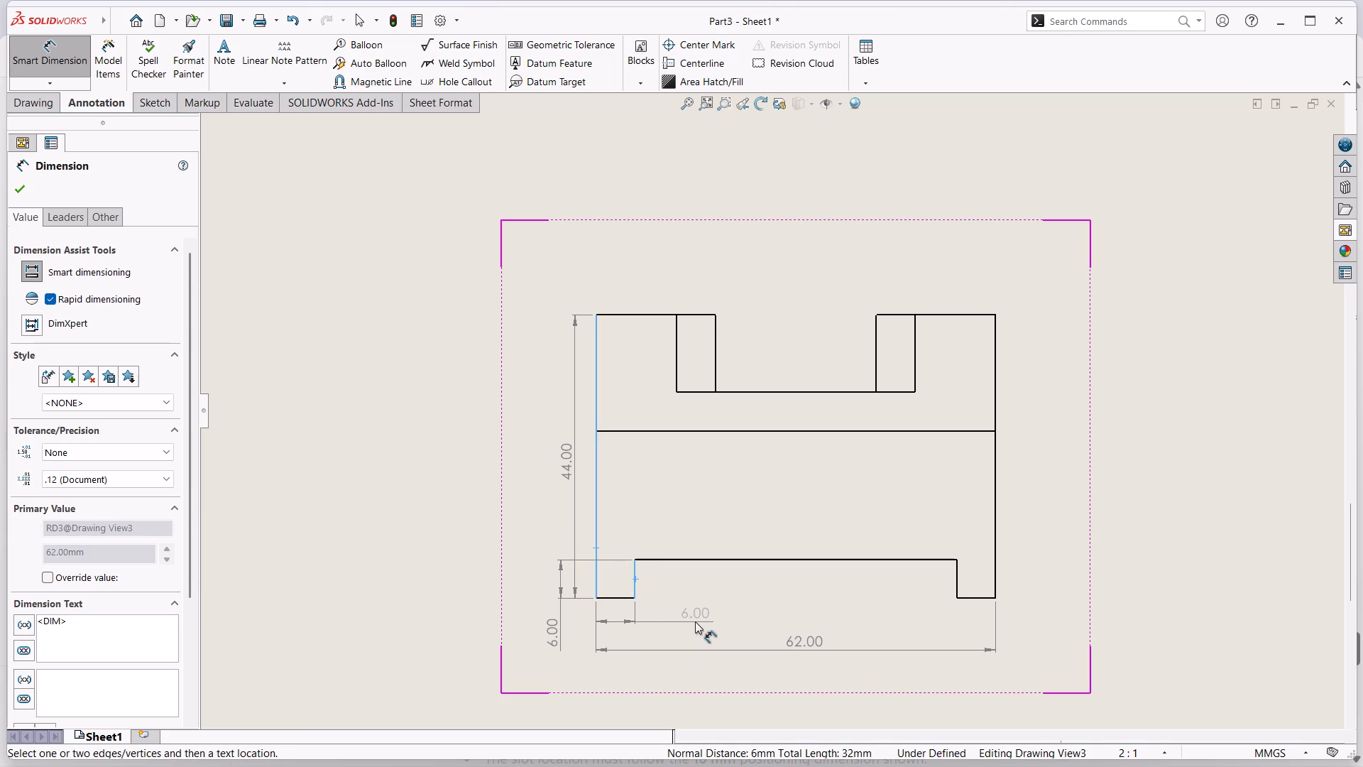
left_click(695, 621)
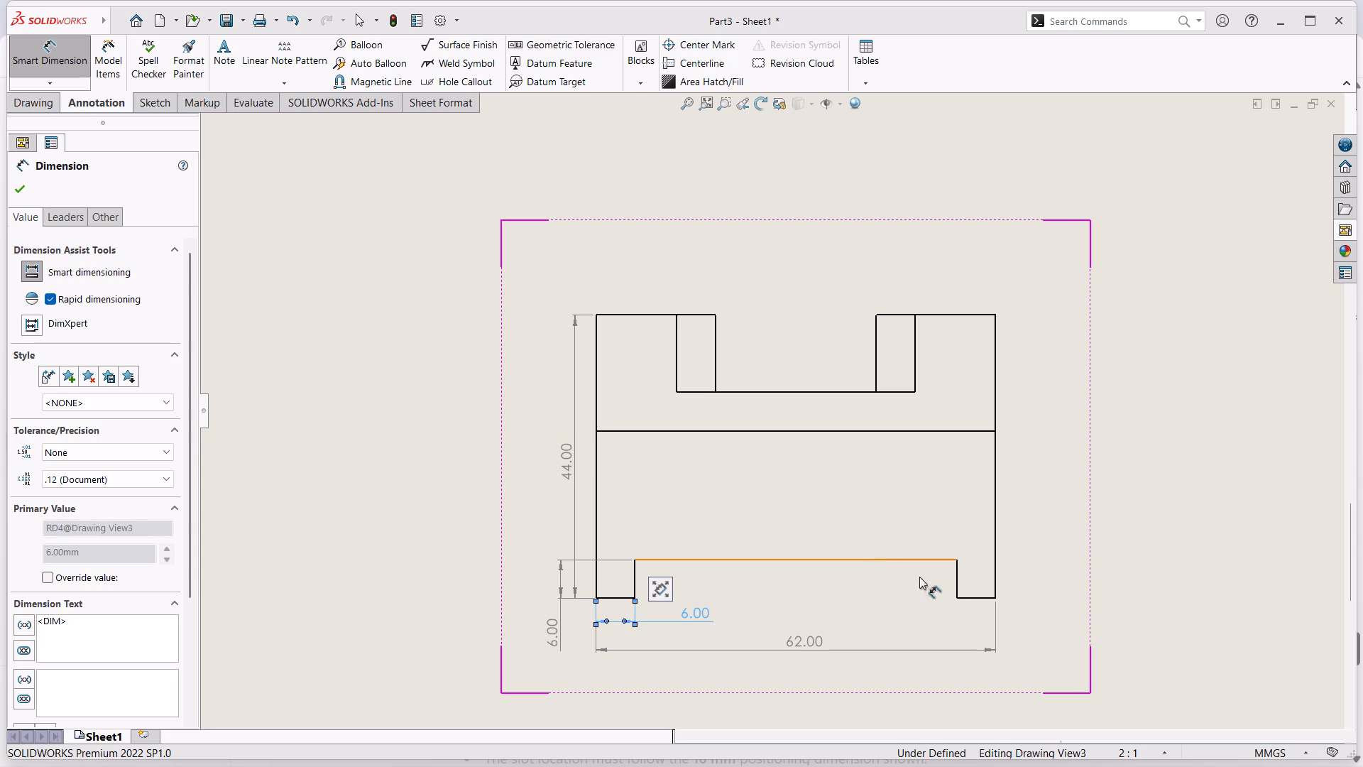
In the left view, dimension the bottom recess's width between the two feet, placing it inside the recess.
left_click(868, 557)
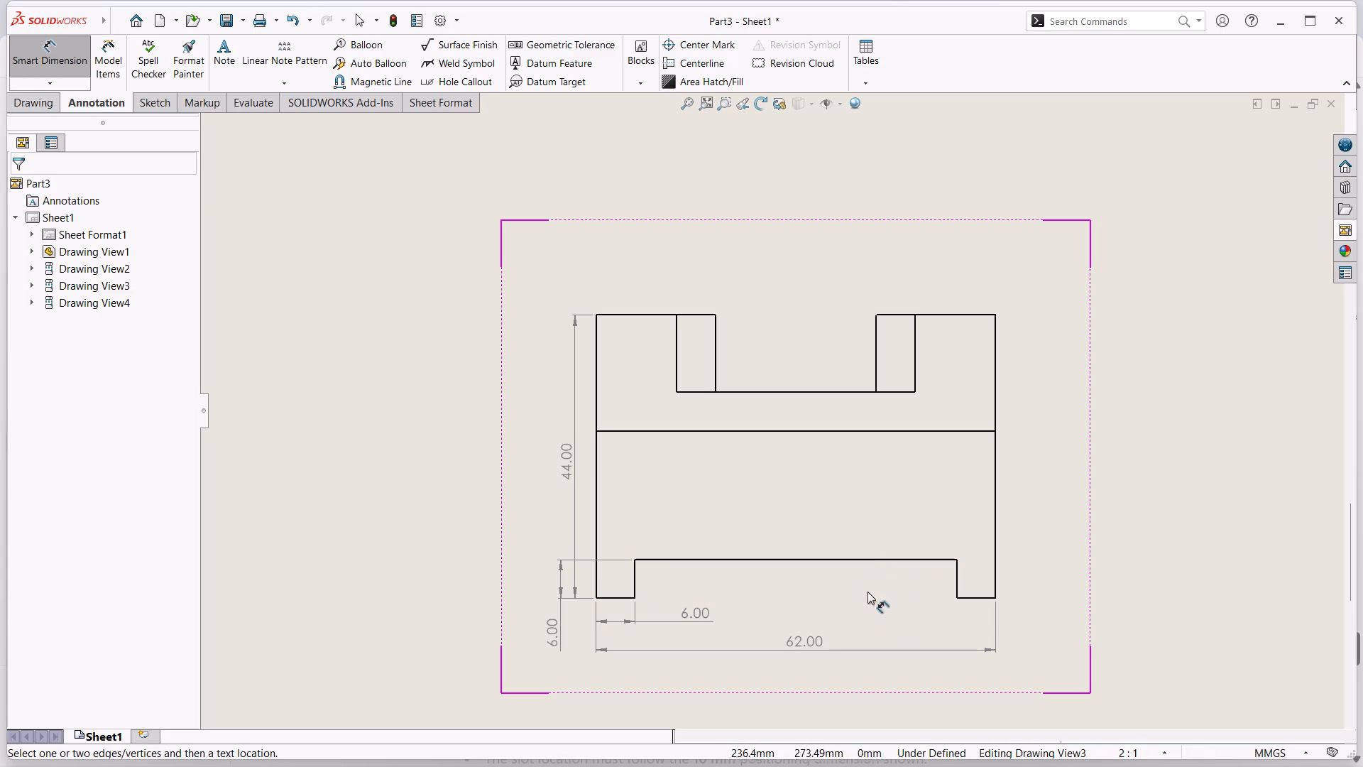
left_click(845, 558)
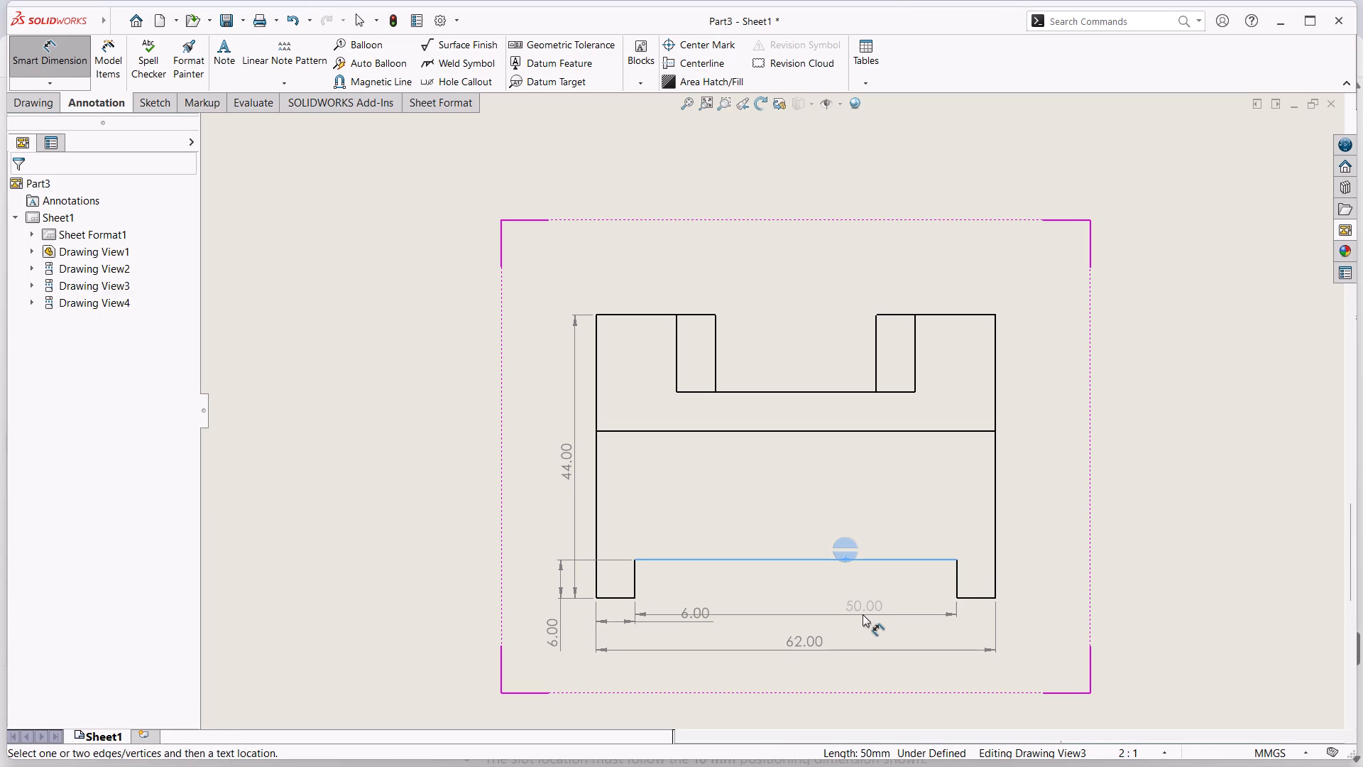
left_click(855, 593)
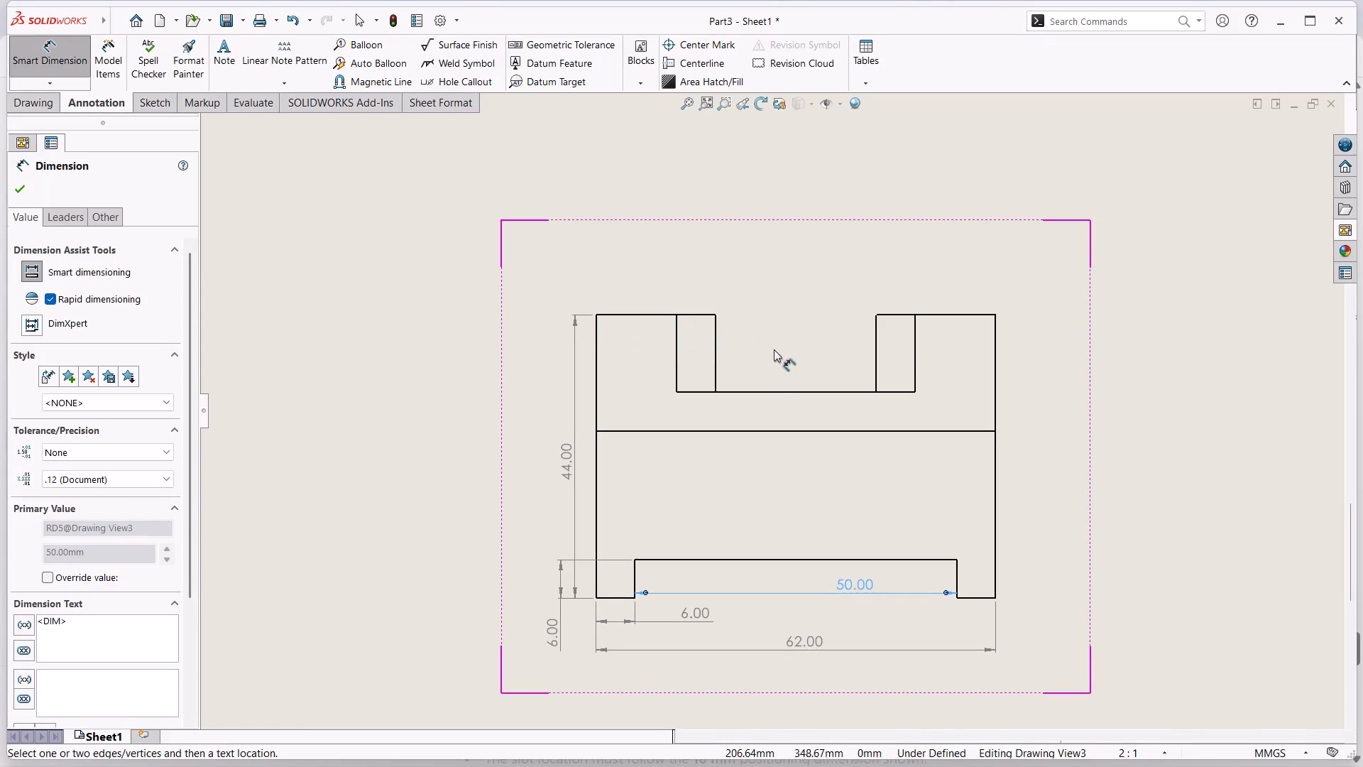
Dimension the left view's top notch depth, placing it outside the overall height dimension.
left_click(706, 314)
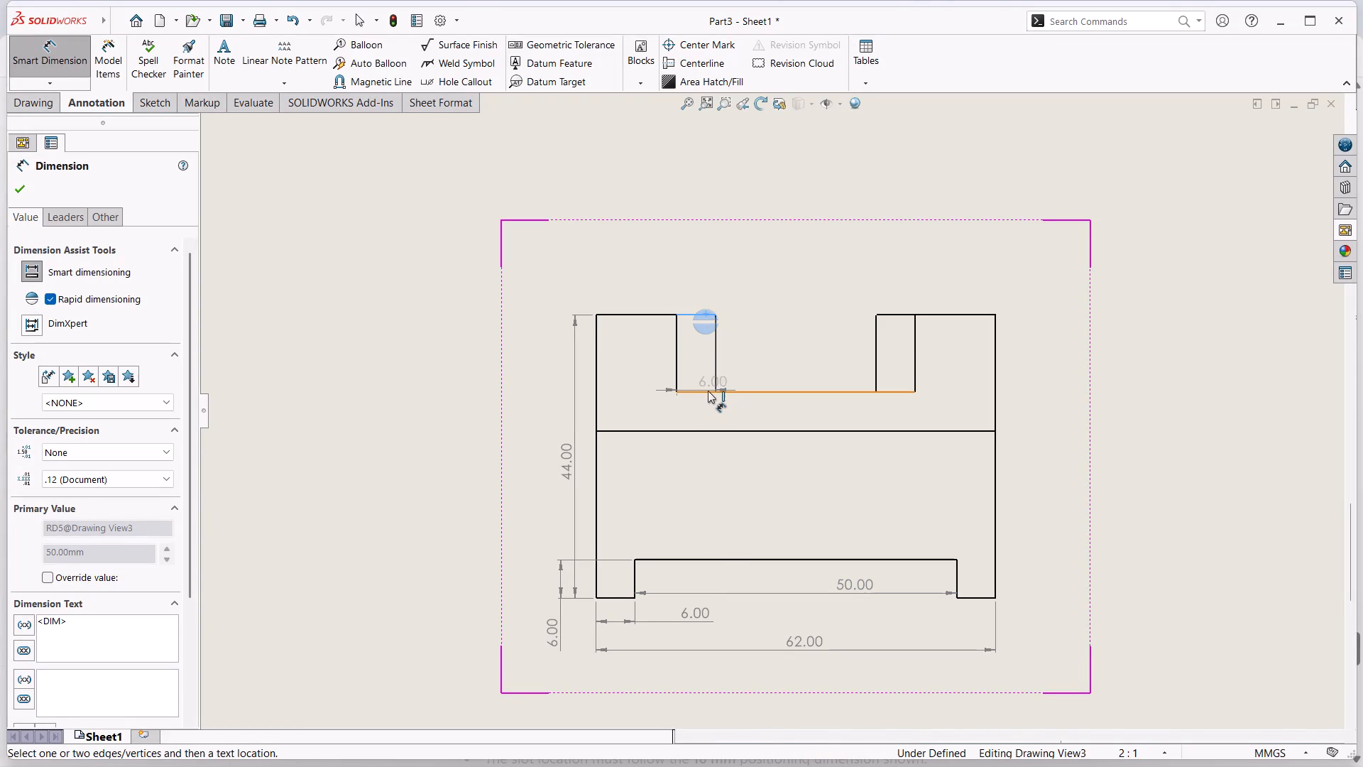
left_click(708, 391)
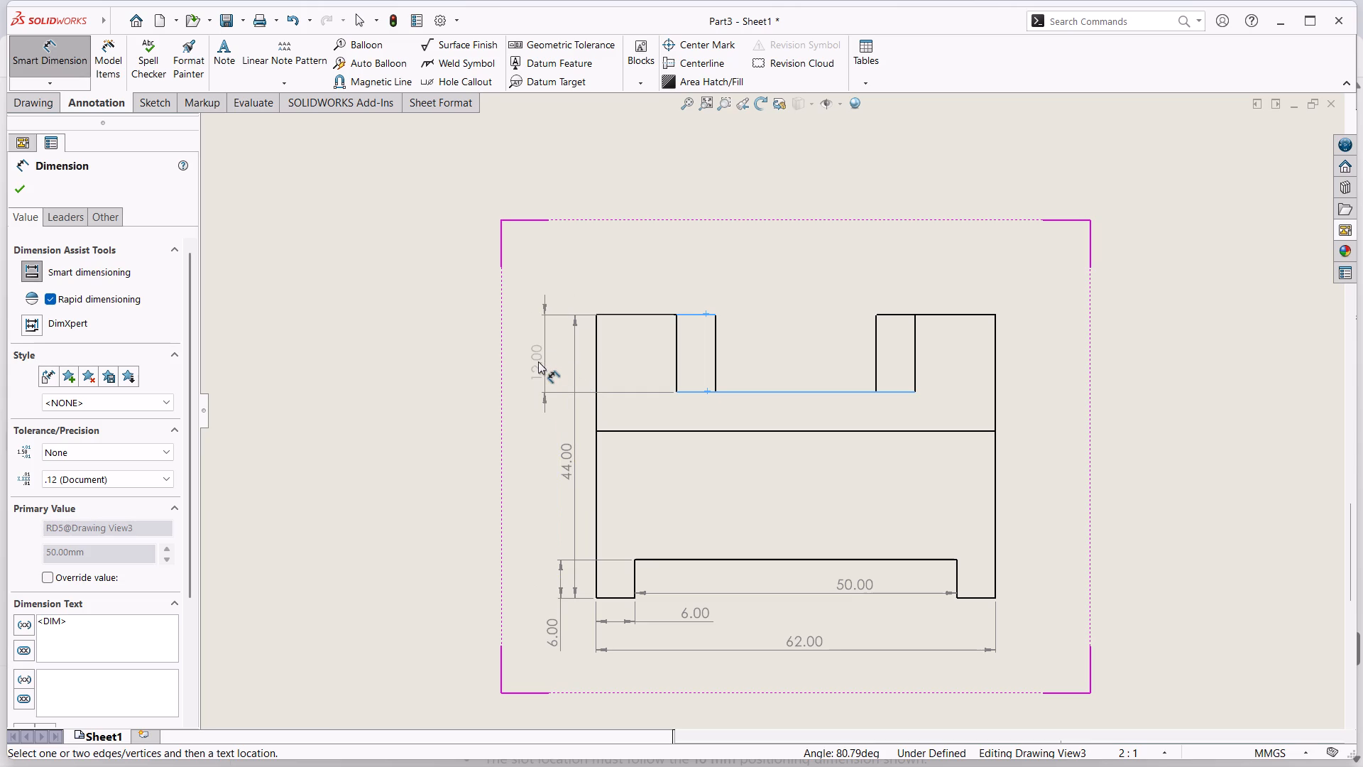
left_click(538, 361)
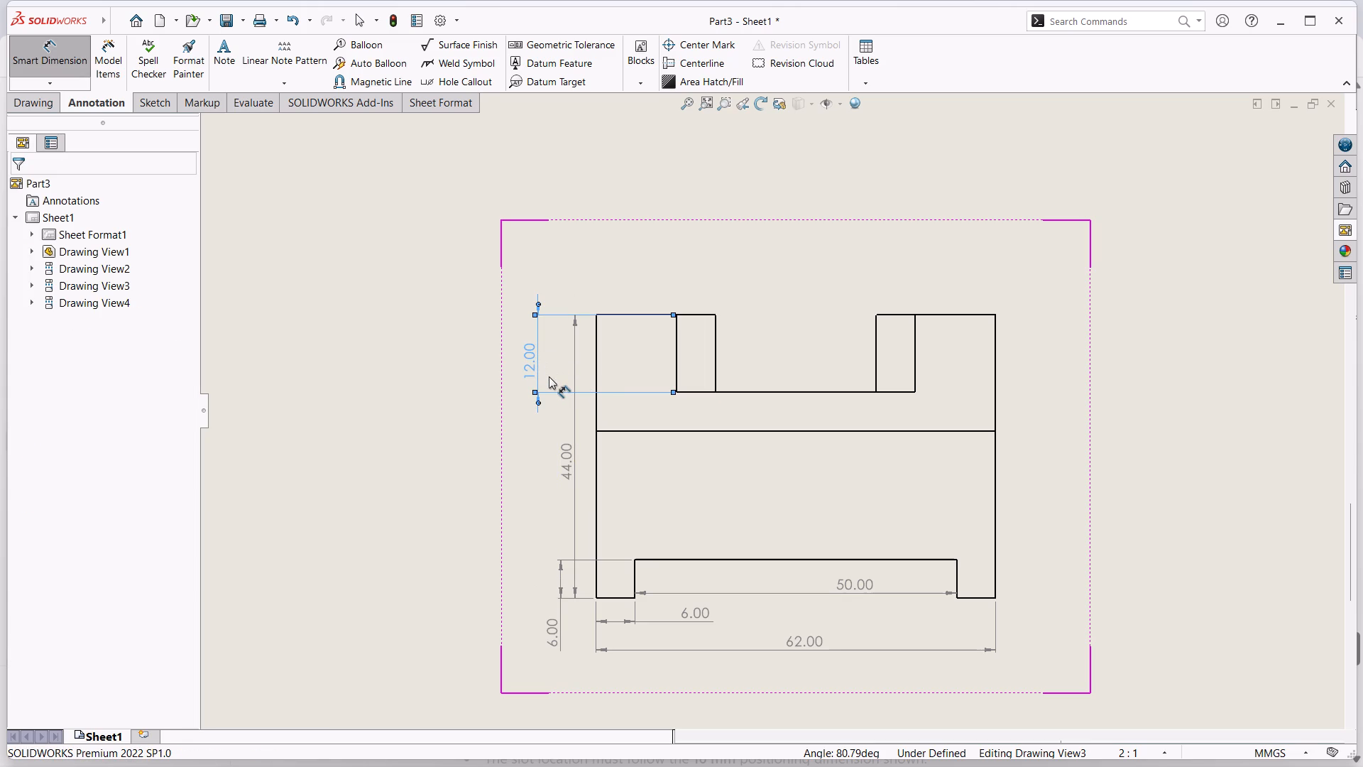
Dimension the top notch's wide bottom edge and the narrower opening between its upper inner corners, stacking both above the left view.
left_click(756, 394)
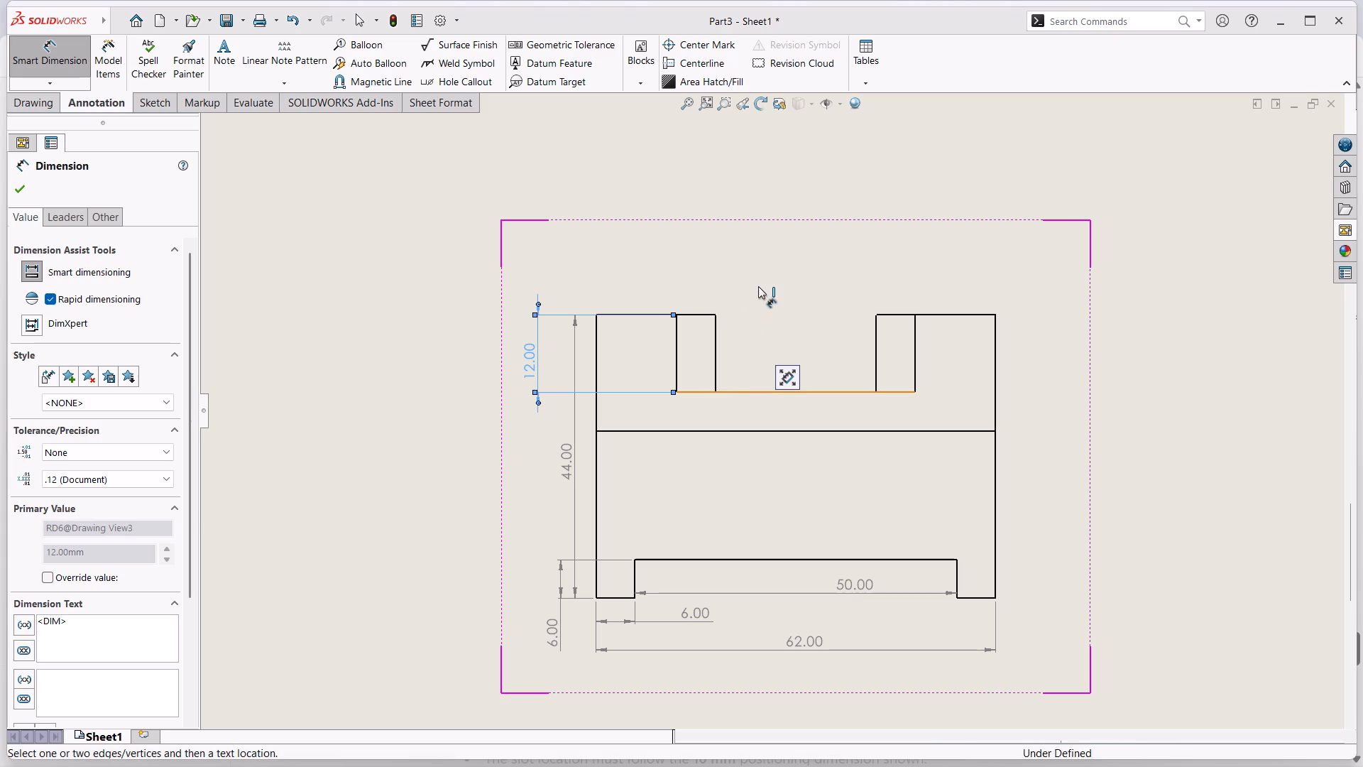
left_click(789, 271)
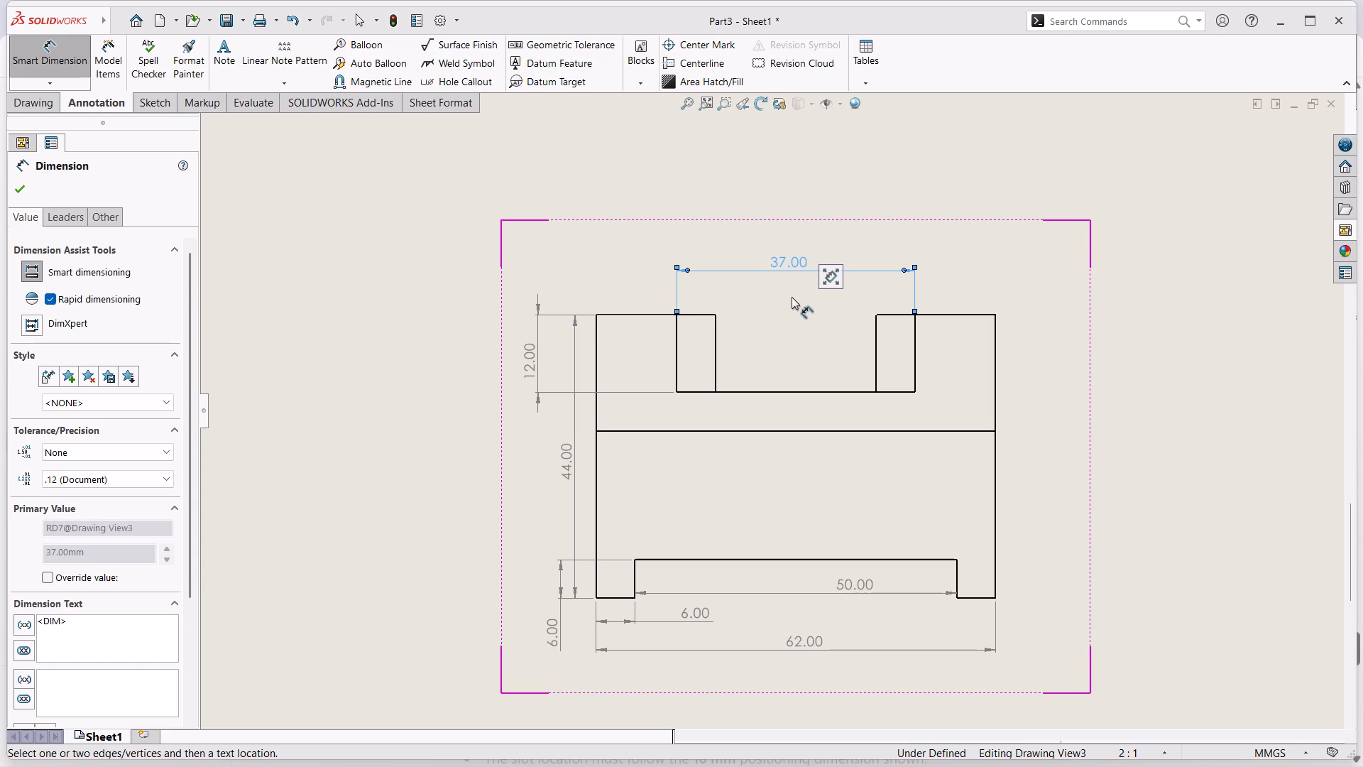
left_click(715, 315)
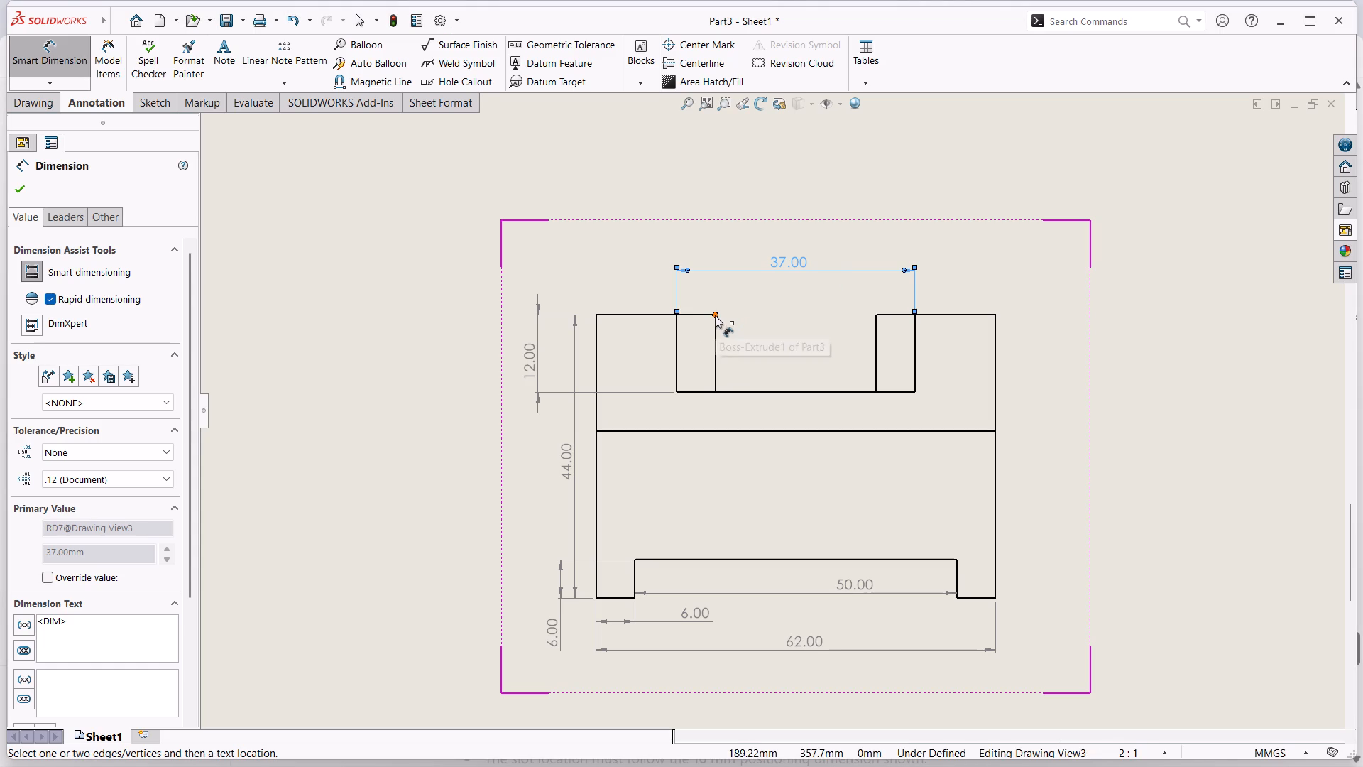
left_click(874, 314)
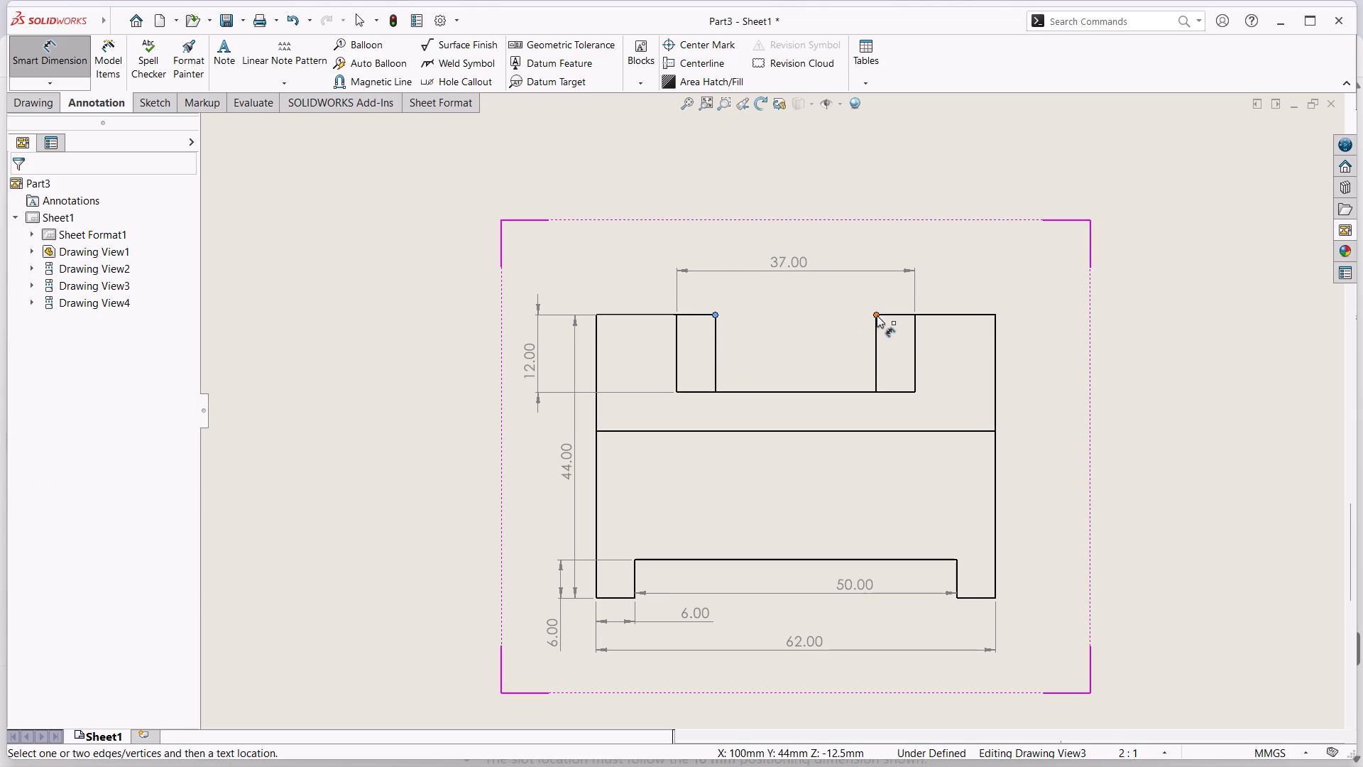
left_click(877, 315)
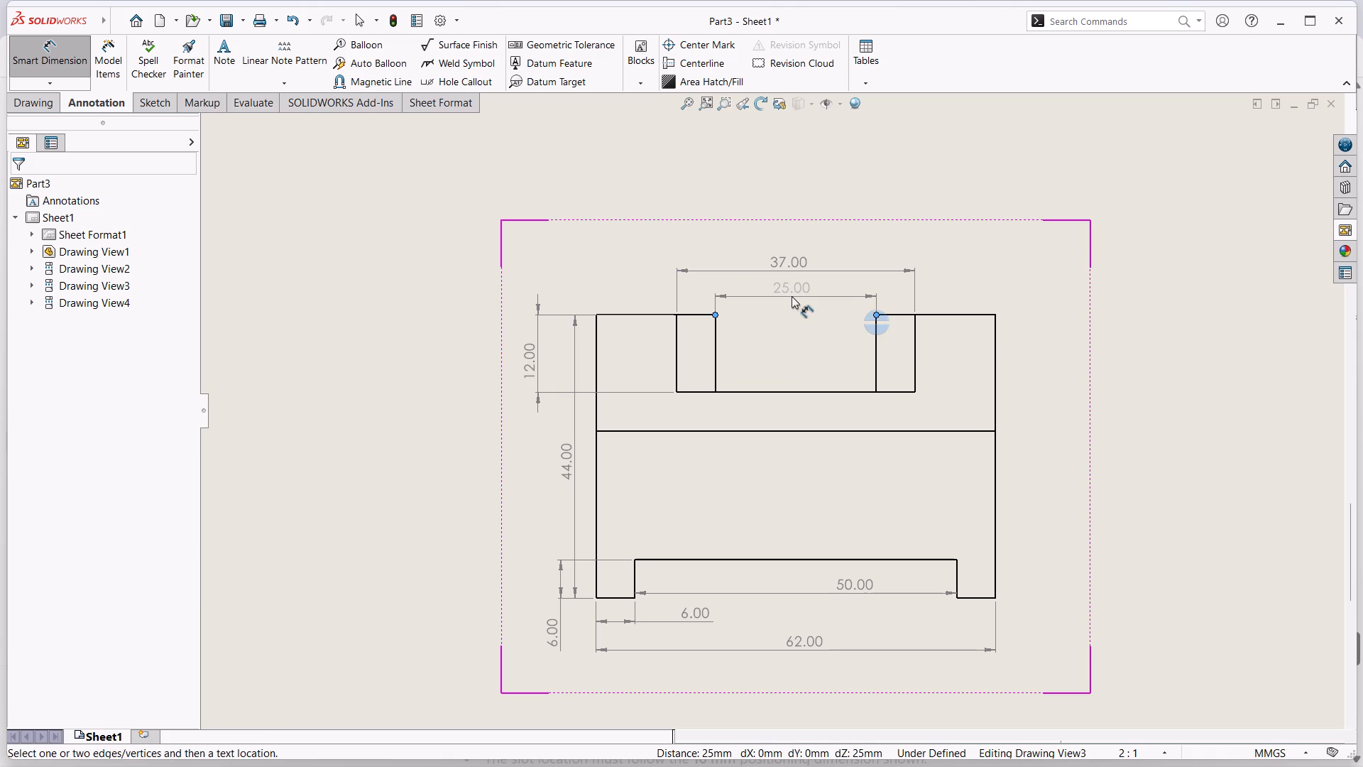
left_click(792, 296)
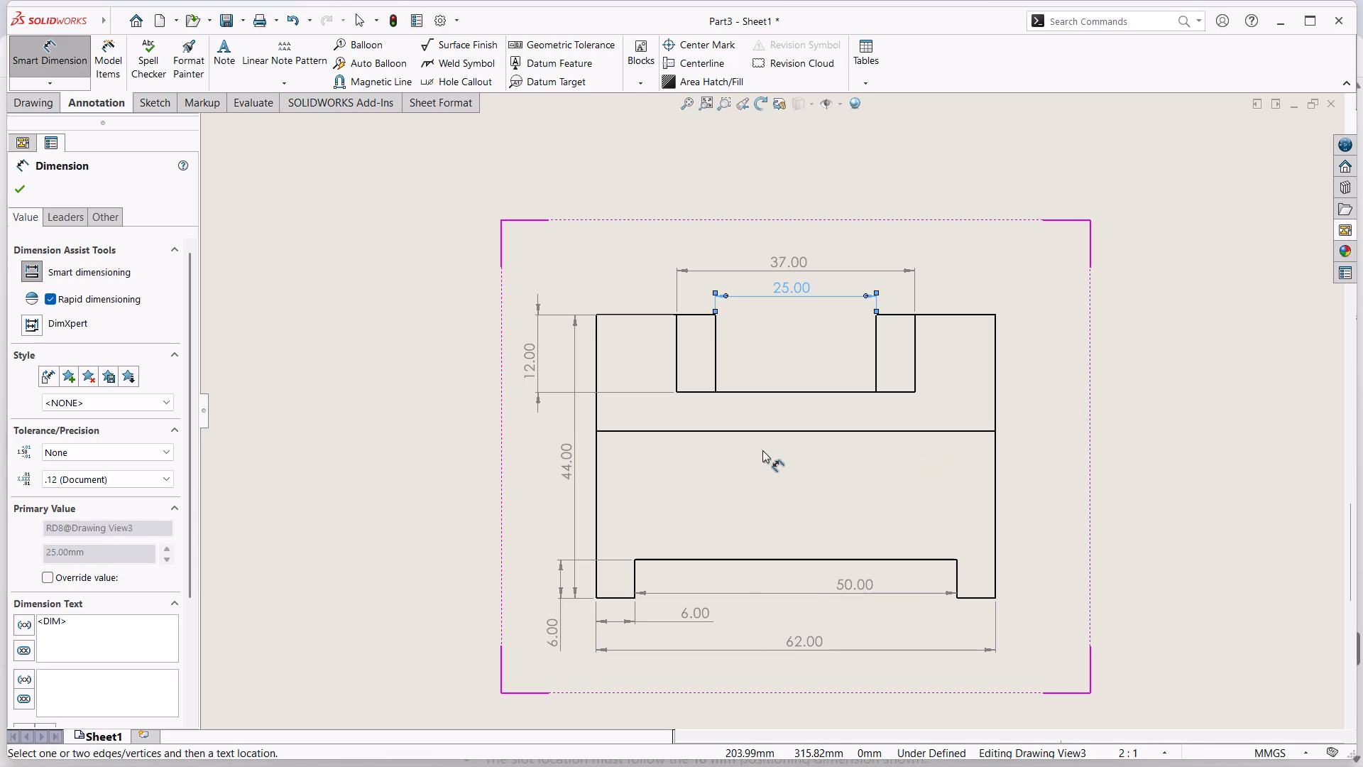
In the top view, dimension the full length of the left outer edge, placing it just outside the part.
scroll(763, 455, "up", 2)
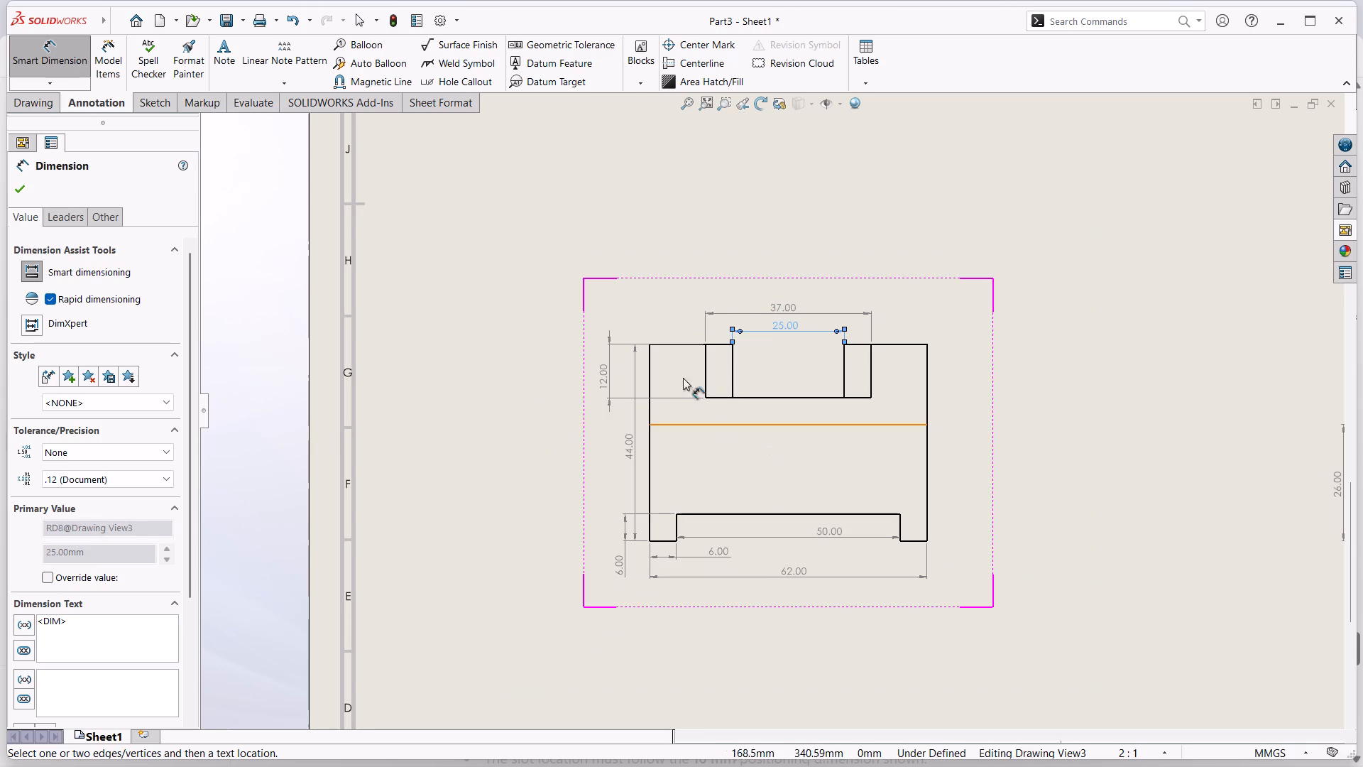
scroll(831, 366, "up", 2)
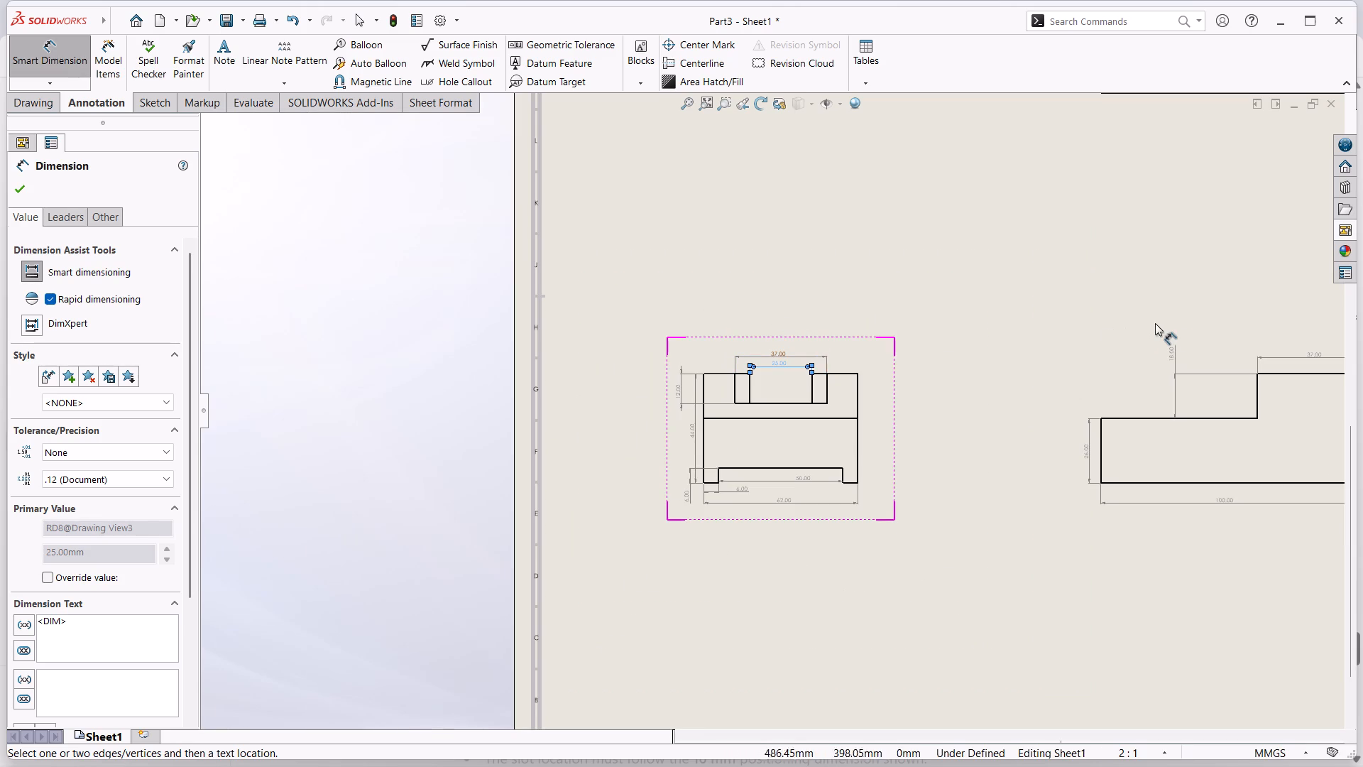
scroll(1180, 322, "up", 3)
scroll(994, 232, "down", 5)
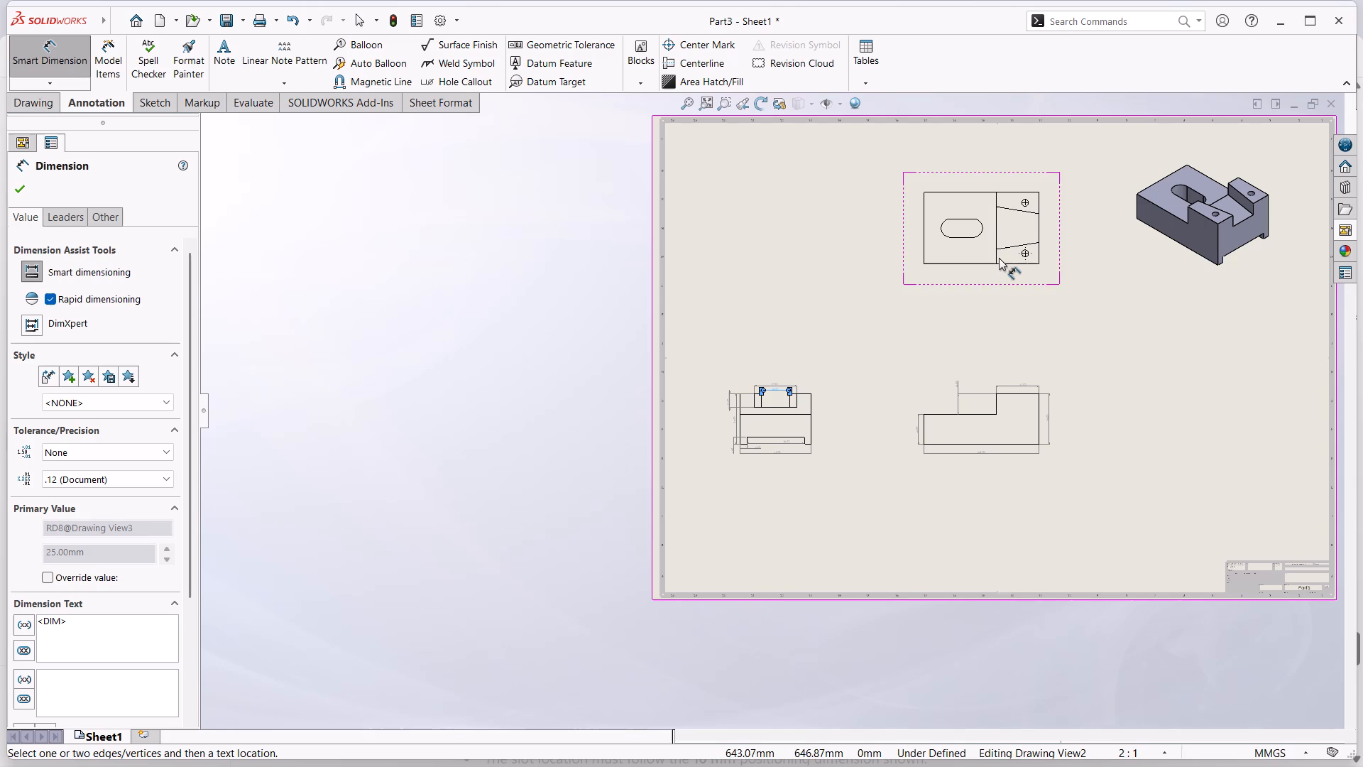
scroll(981, 227, "down", 3)
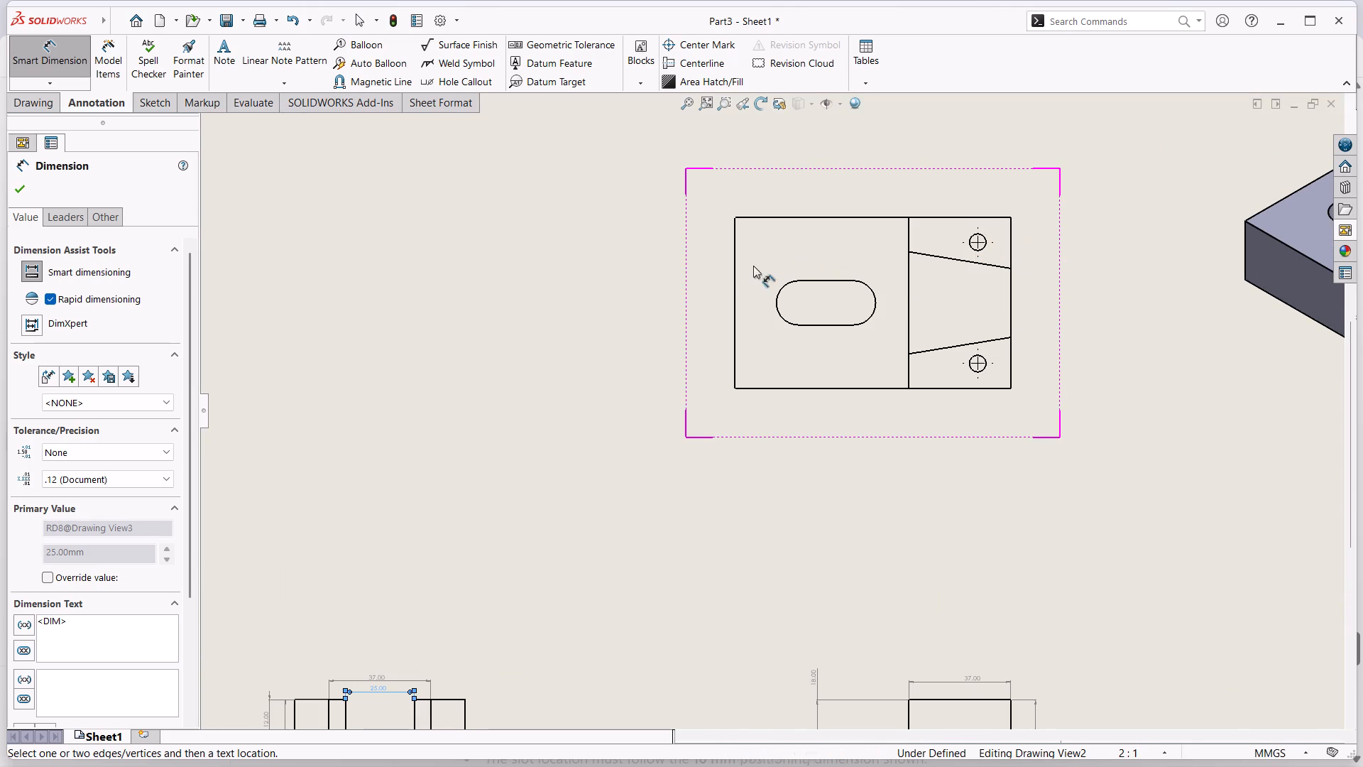
left_click(734, 302)
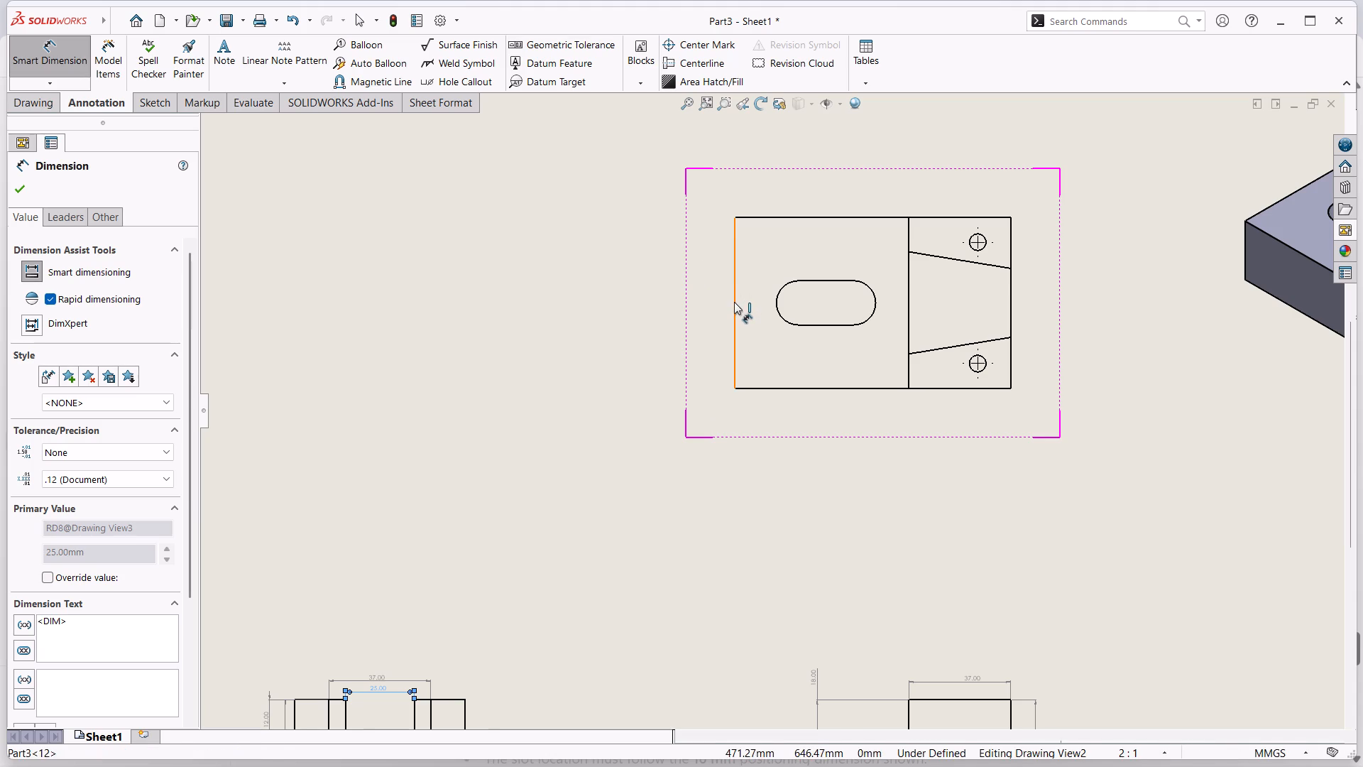
scroll(711, 310, "down", 5)
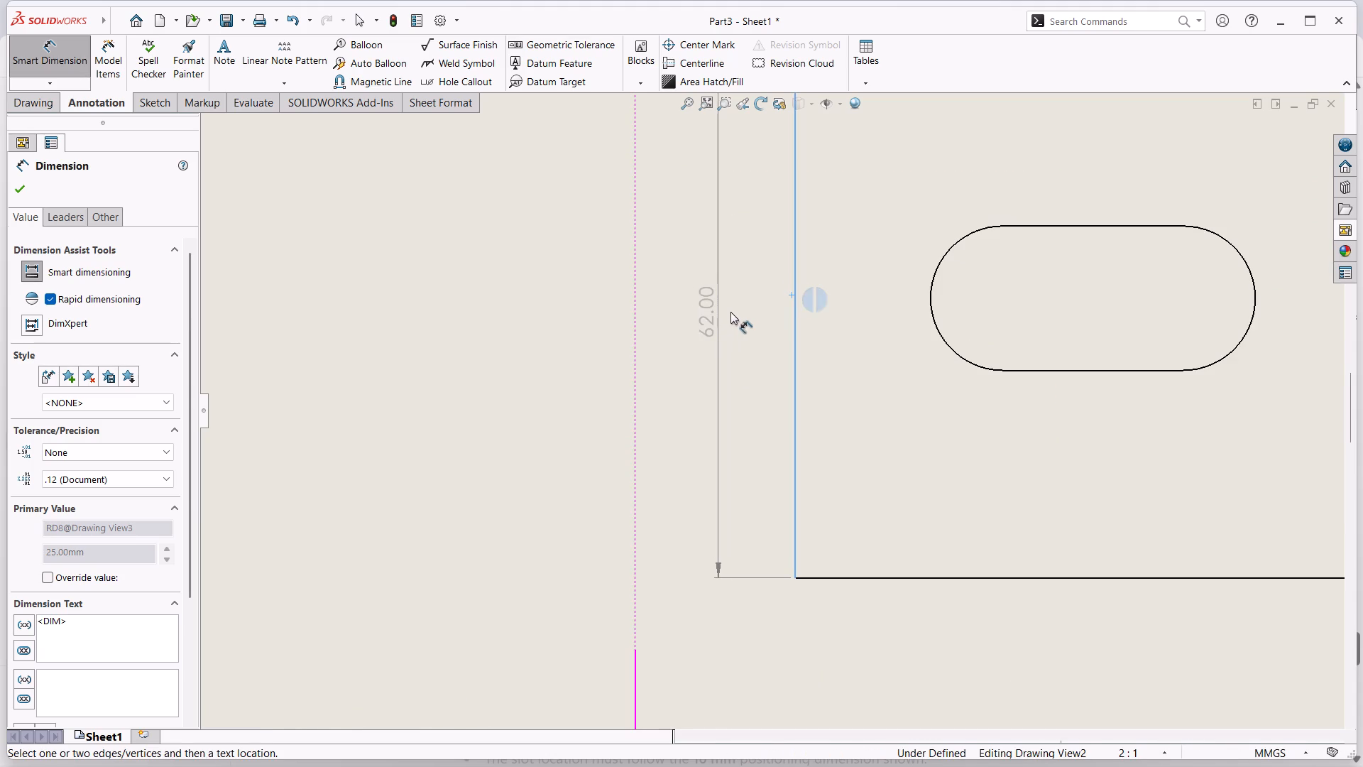
left_click(734, 310)
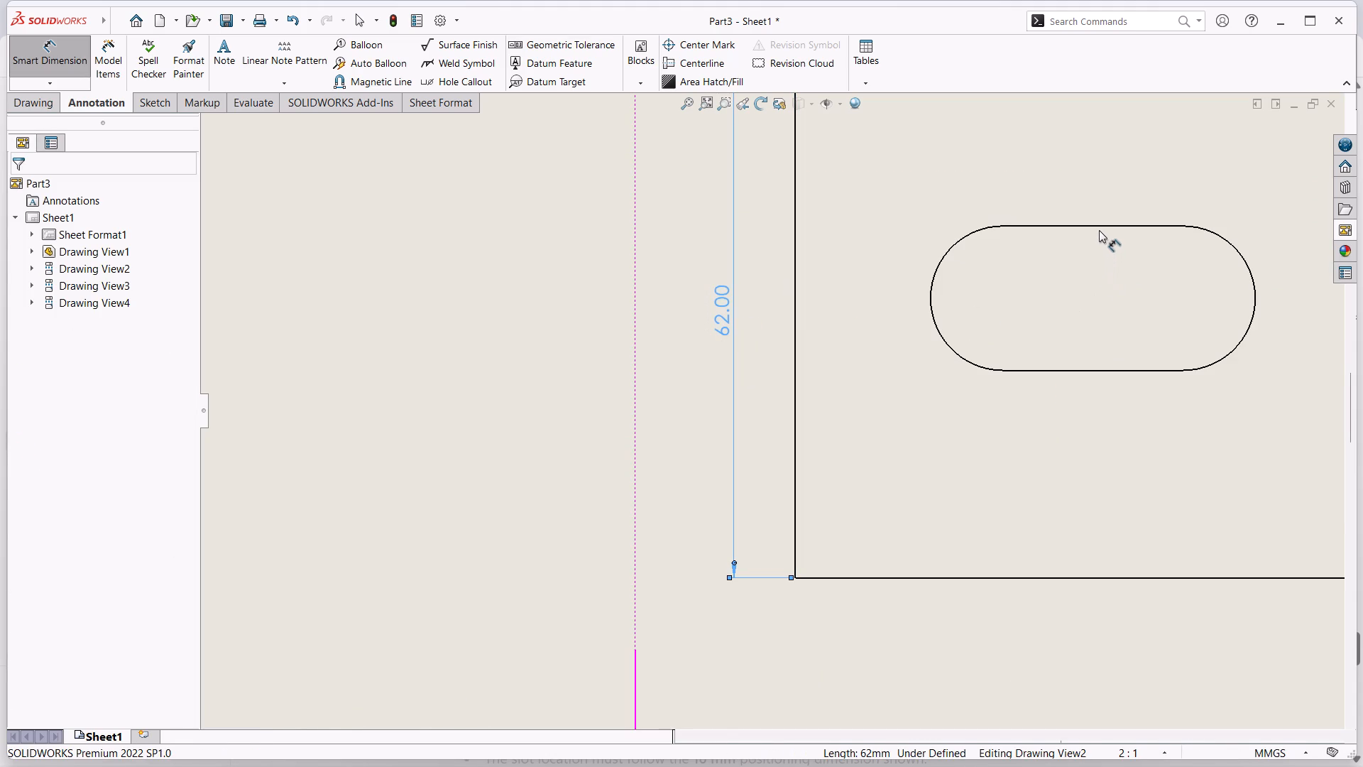
Add a radius dimension to the slot's left rounded end, placing it above and left of the slot.
left_click(949, 251)
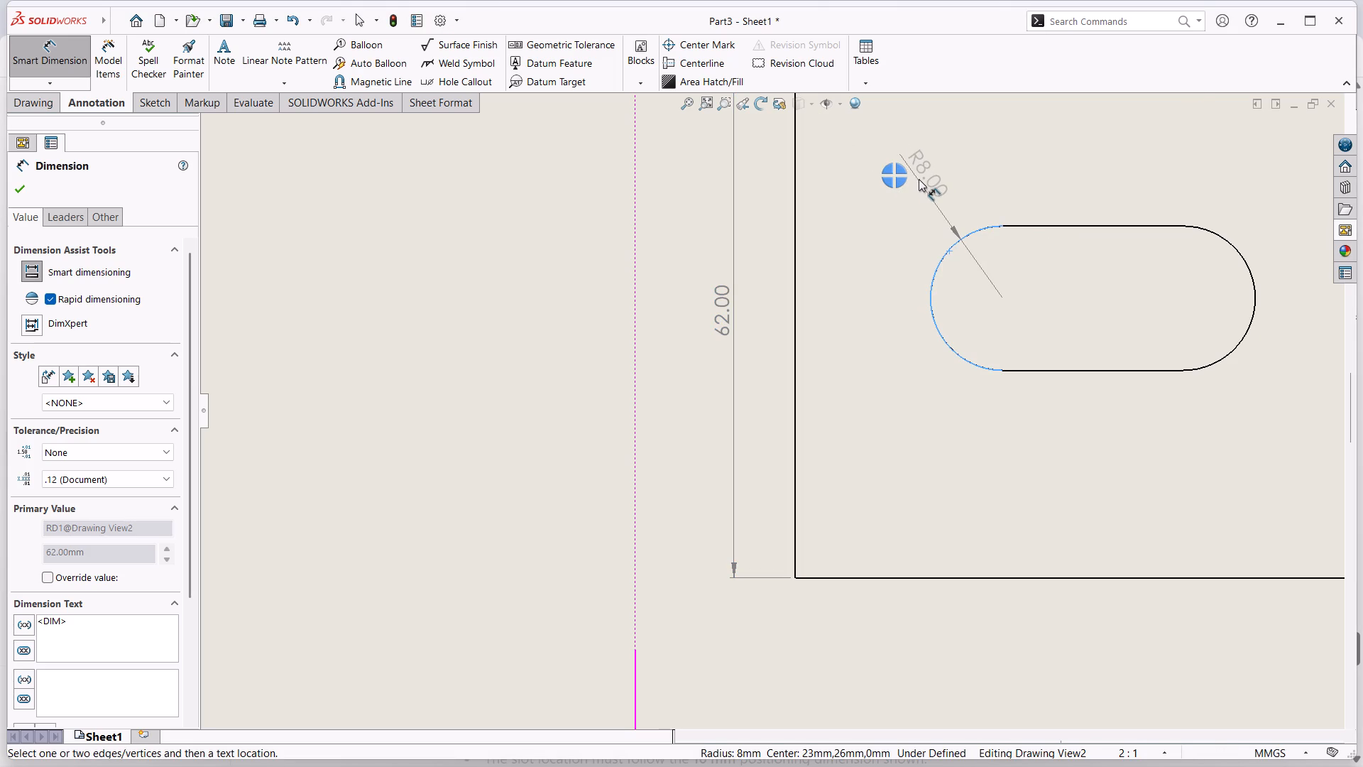
left_click(920, 172)
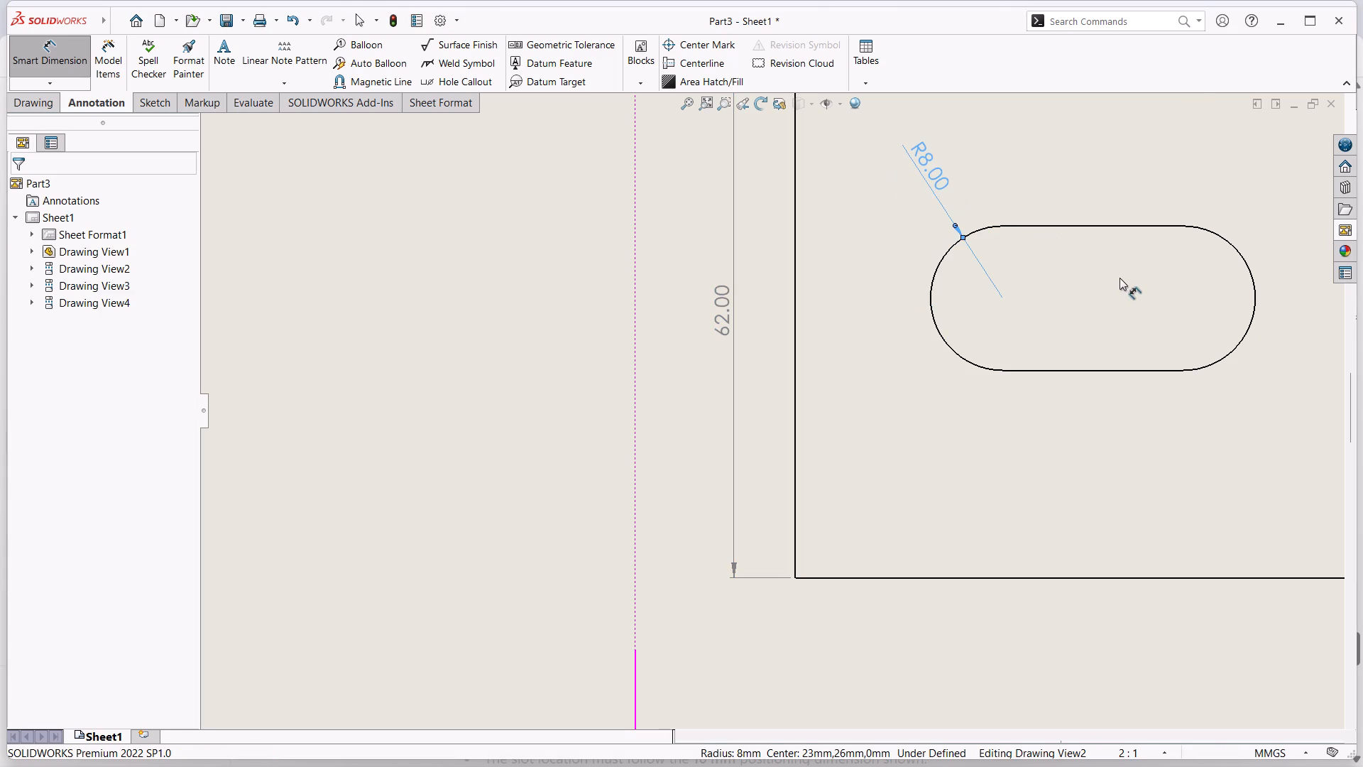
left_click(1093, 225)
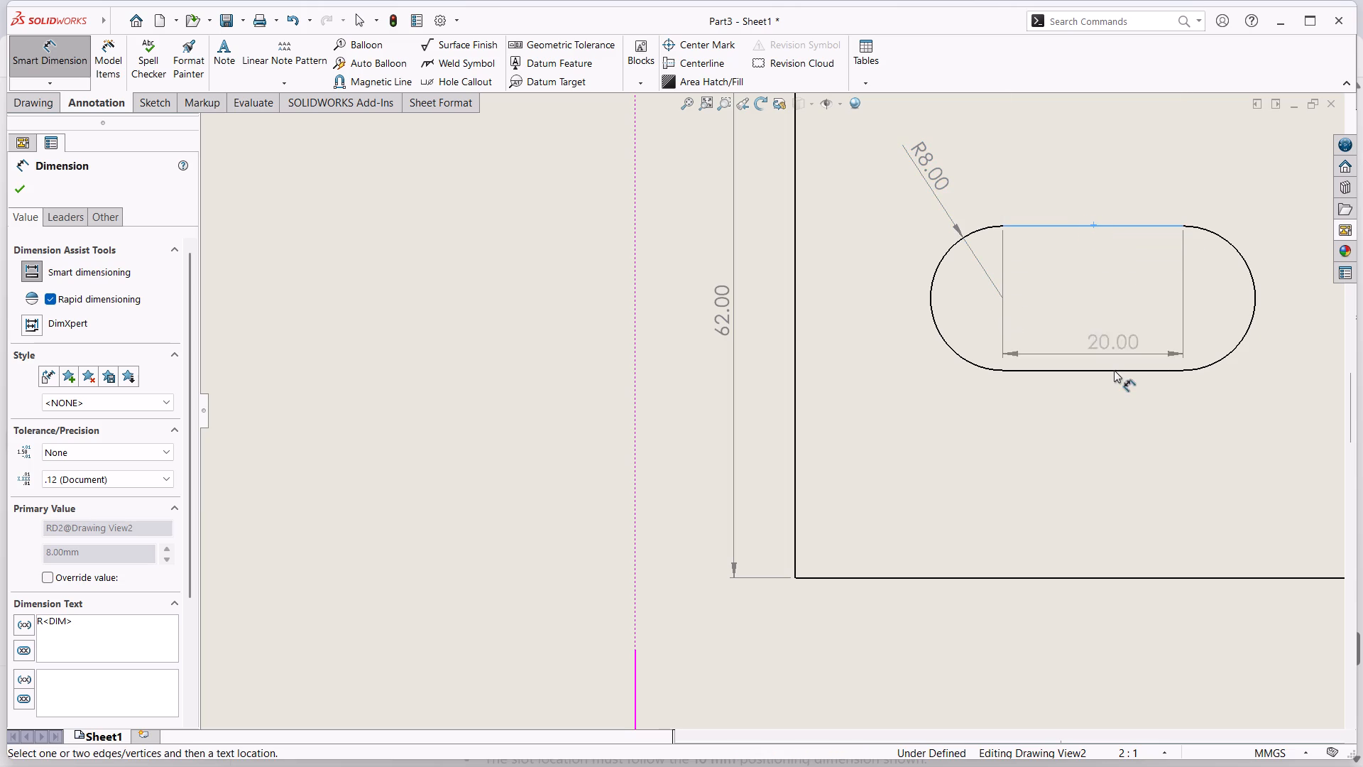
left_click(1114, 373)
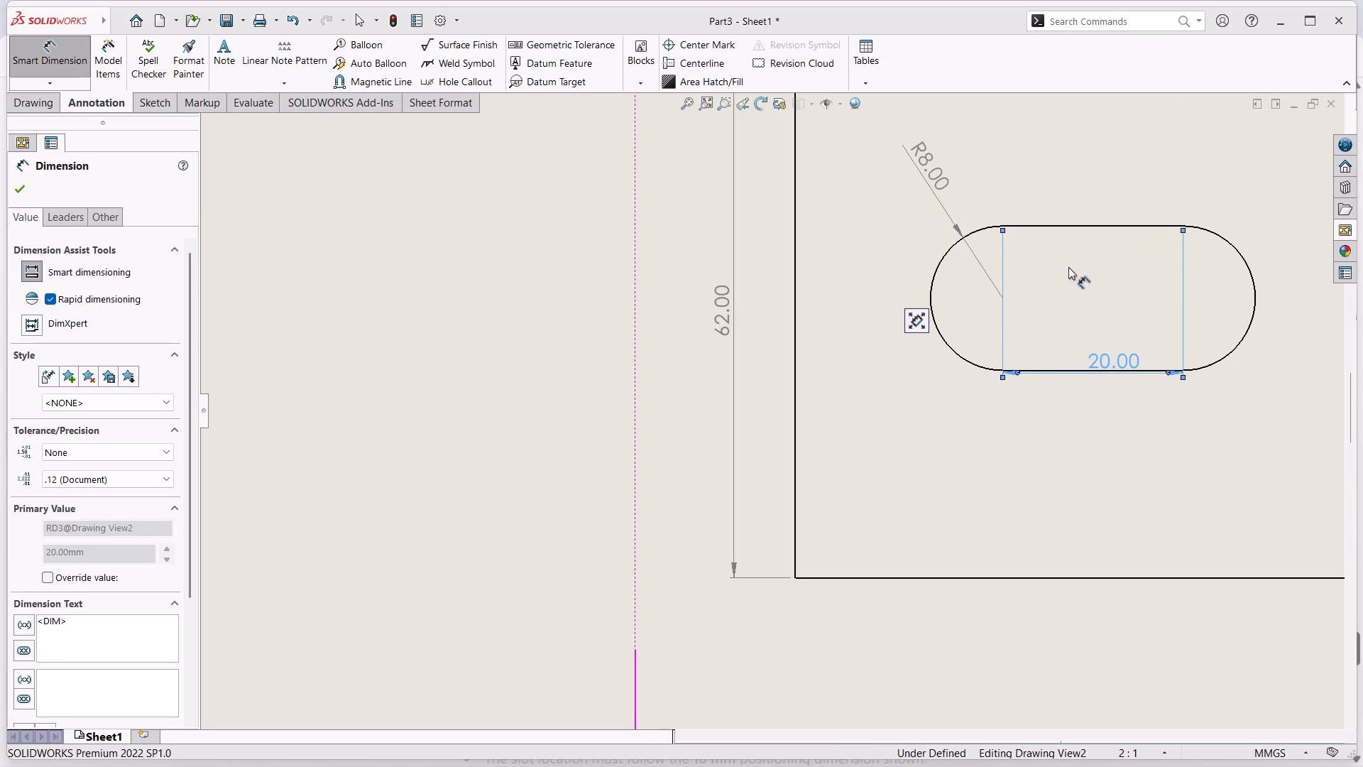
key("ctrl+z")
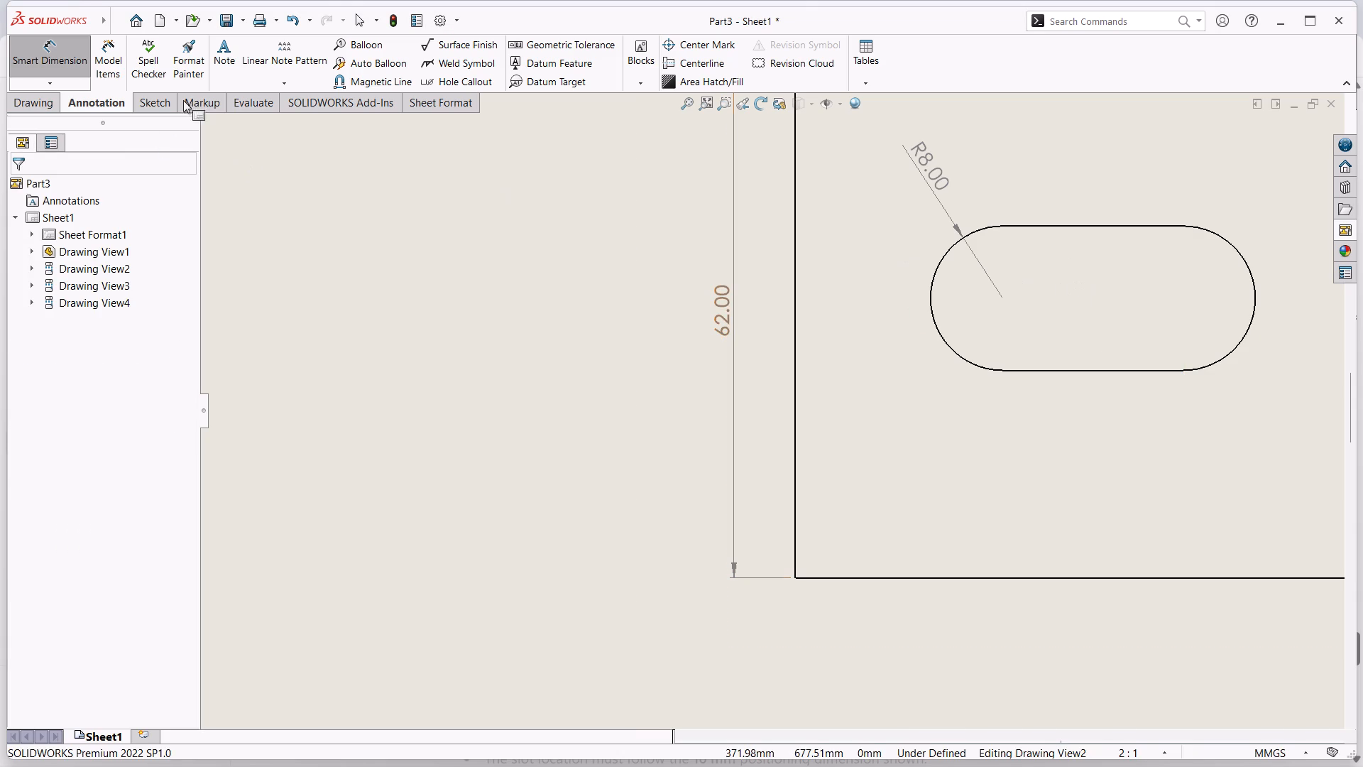
Dimension the slot's width between its straight edges, left of the slot, and its lower straight edge's length below the slot.
left_click(46, 43)
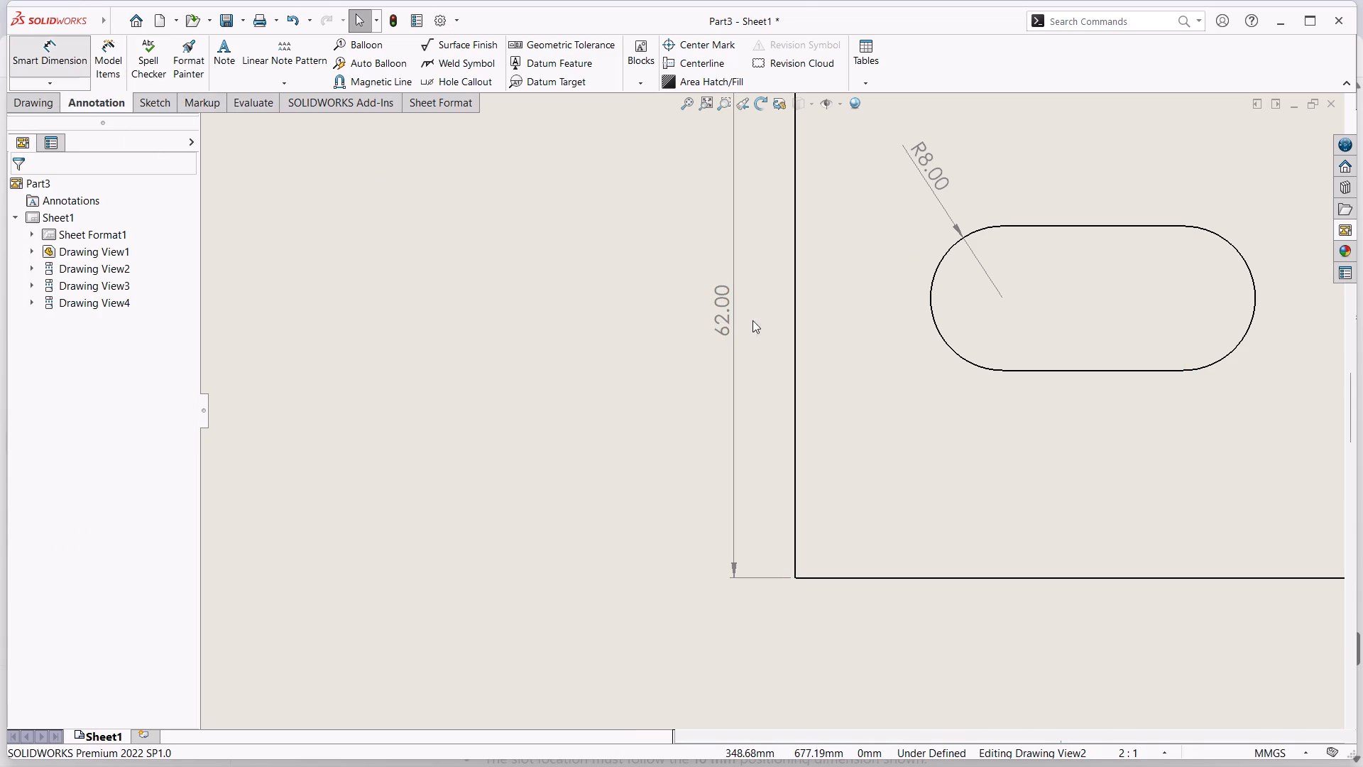
left_click(1095, 369)
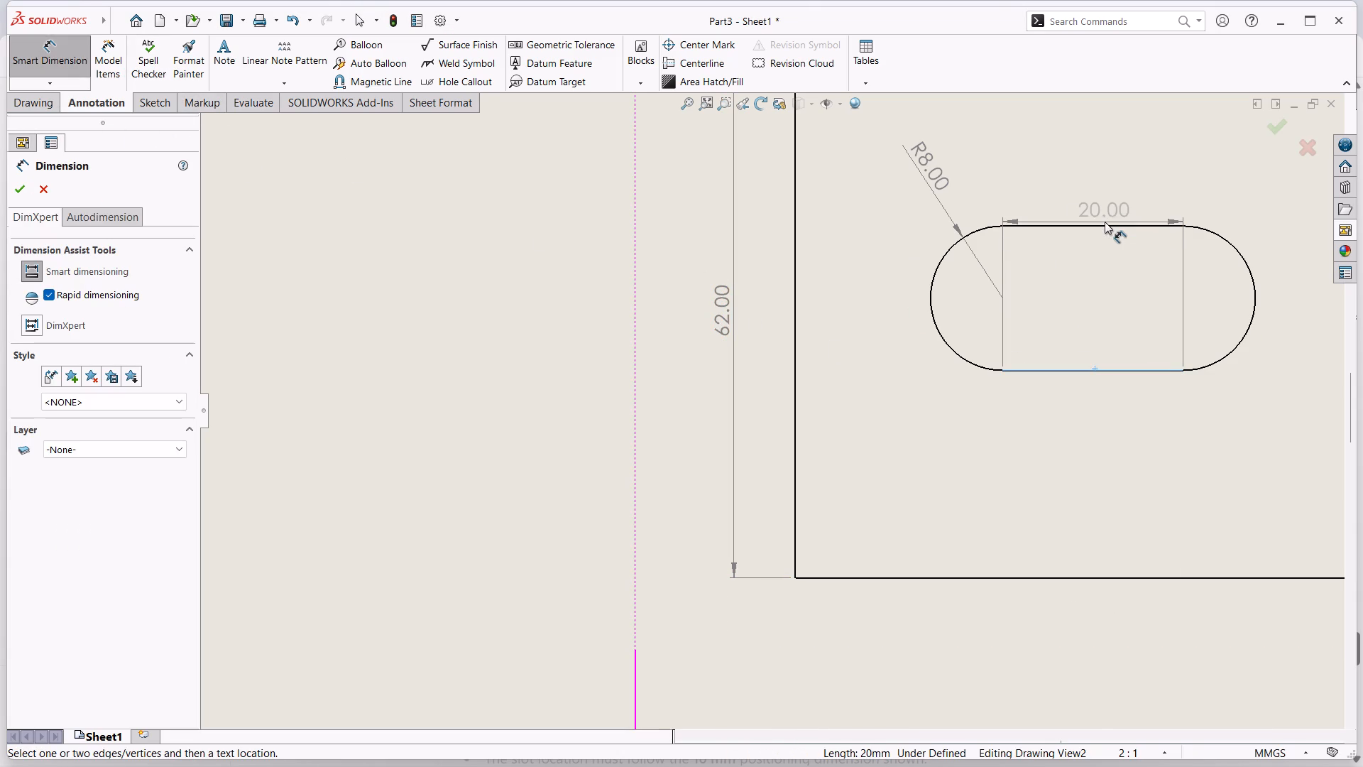
left_click(1106, 224)
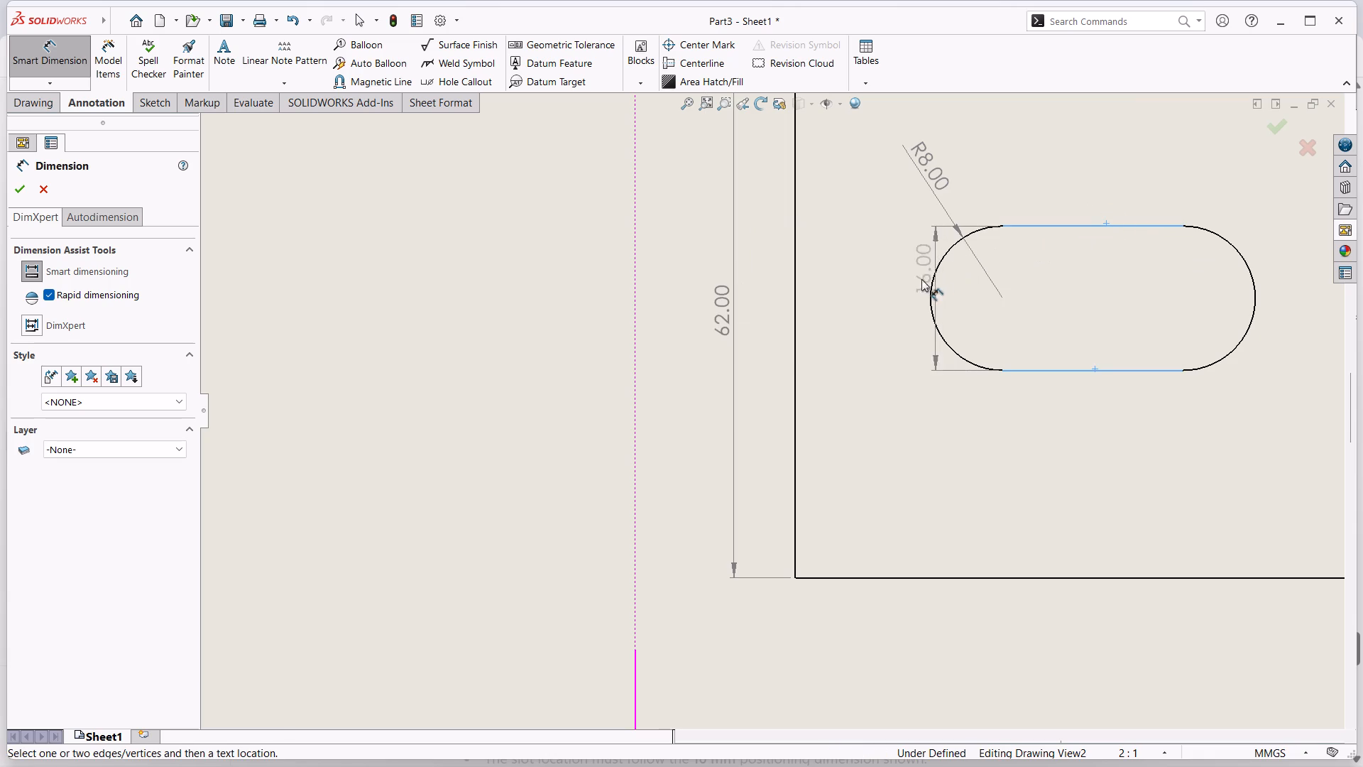
left_click(876, 311)
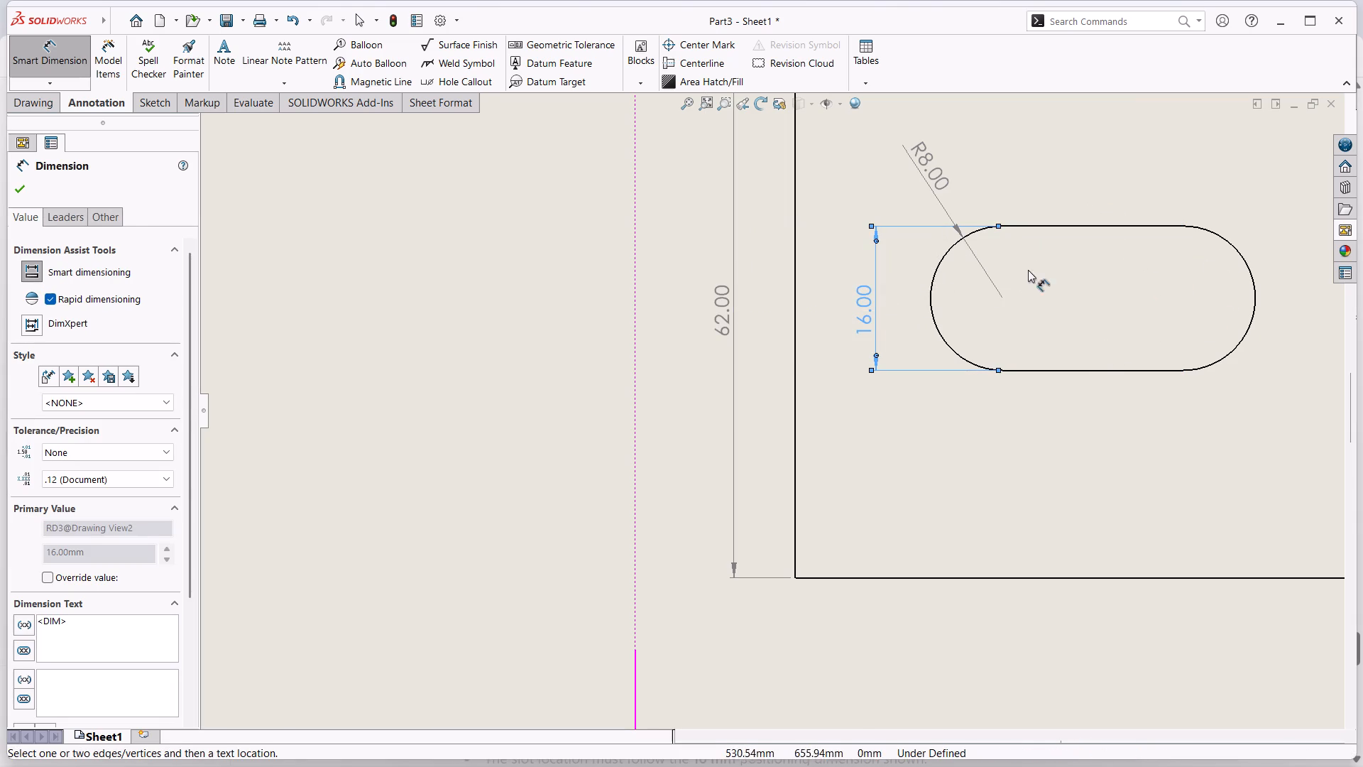
left_click(1071, 372)
left_click(1073, 428)
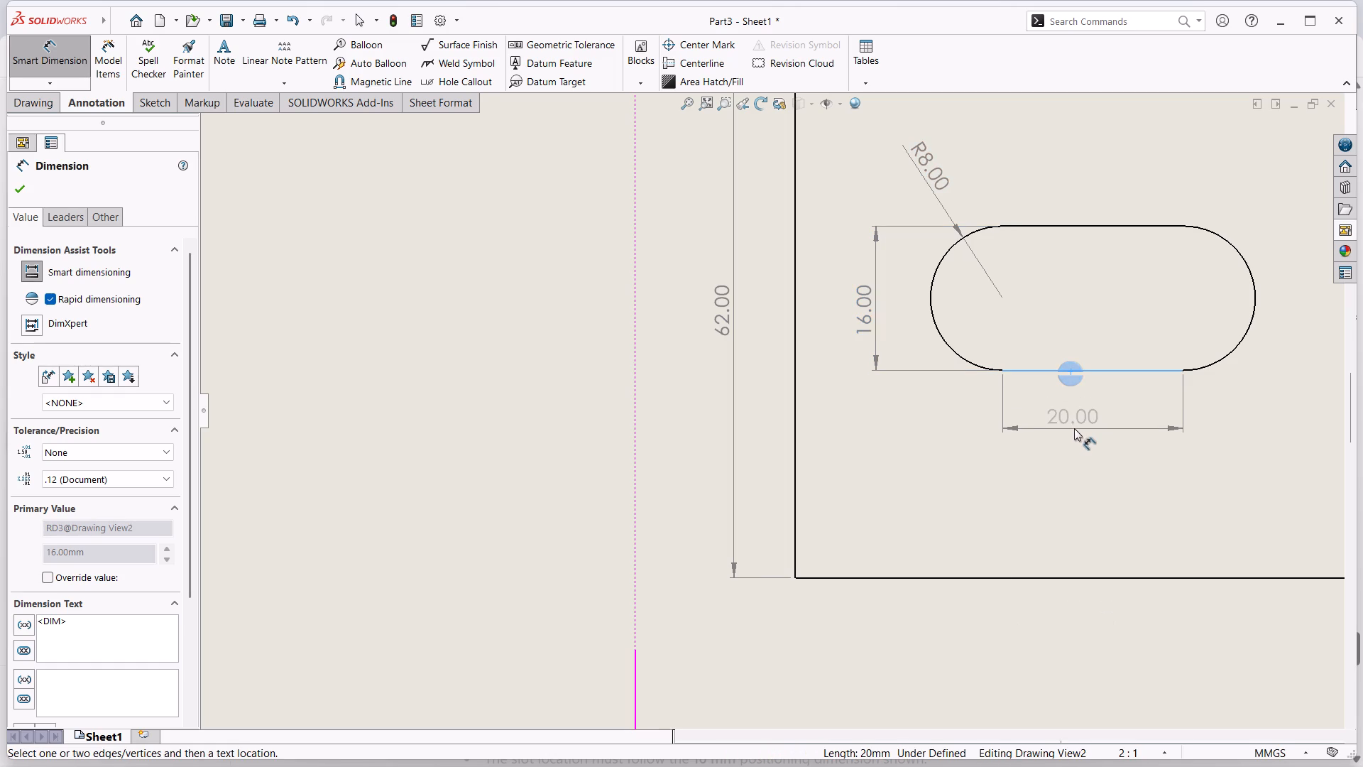
Dimension the horizontal distance from the right end of the slot's upper straight edge to the step edge, placing it above the top view.
scroll(1171, 285, "up", 2)
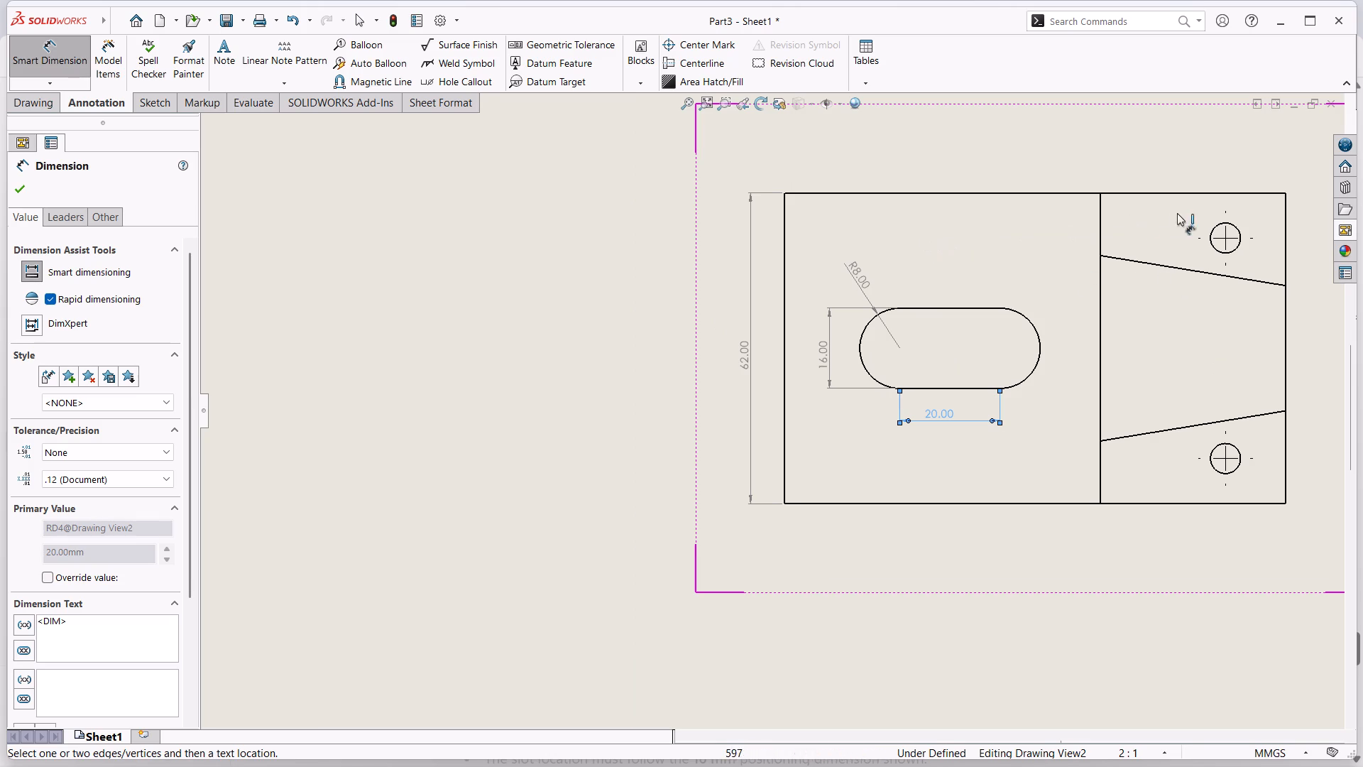
scroll(1159, 205, "down", 2)
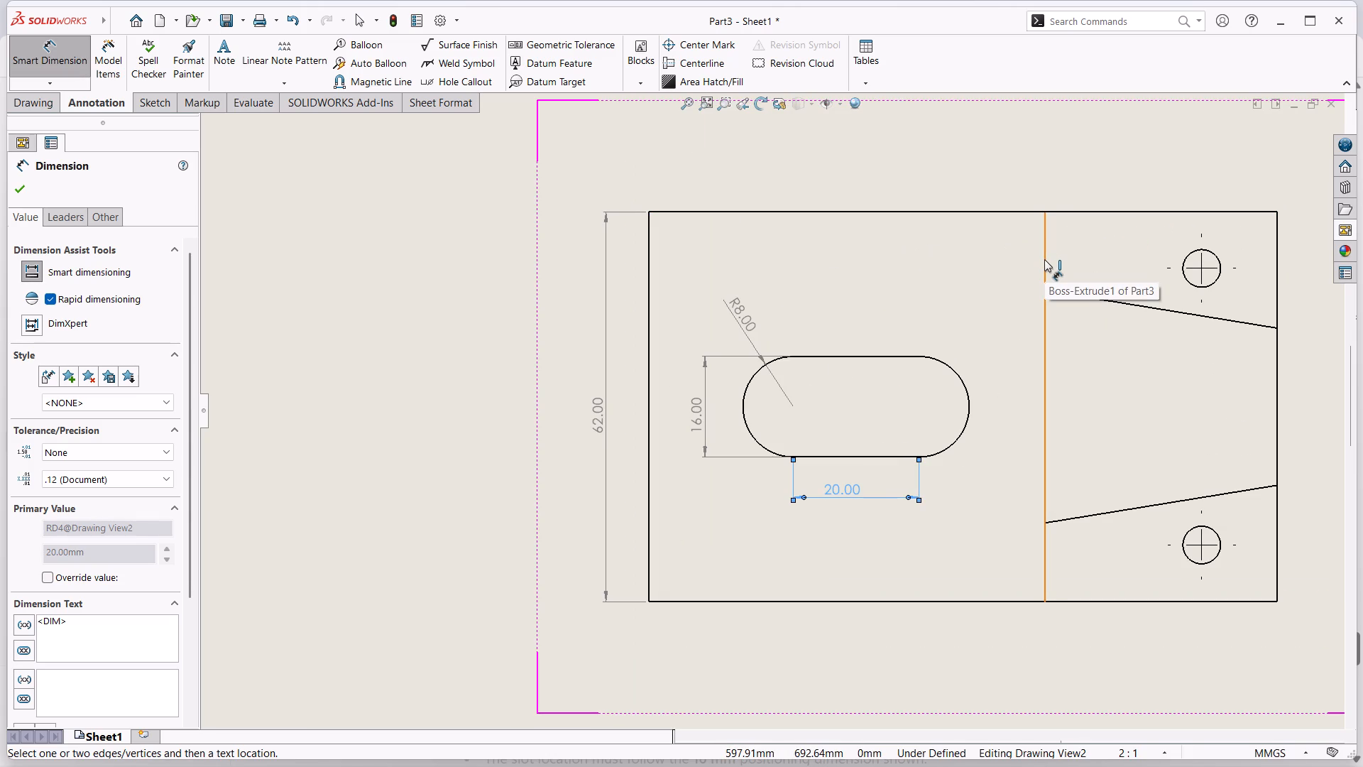
left_click(917, 357)
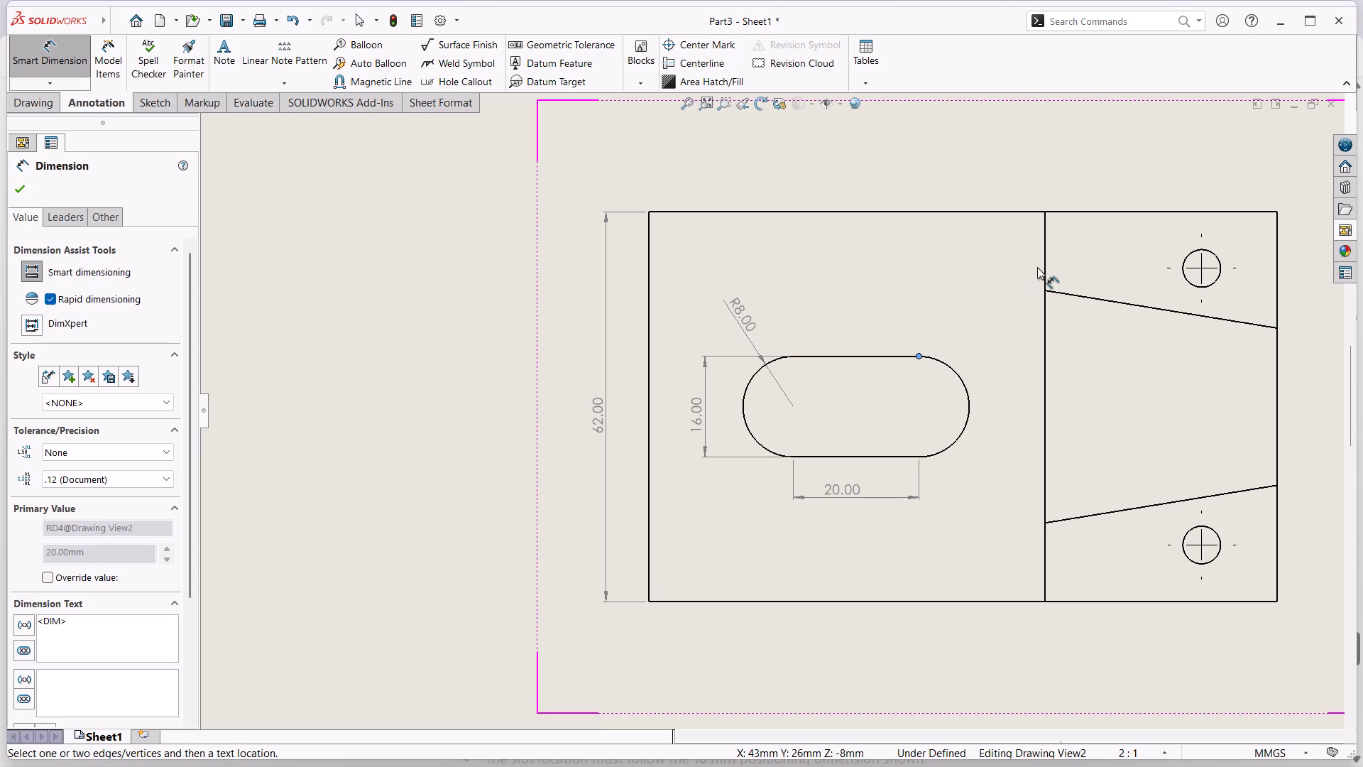
left_click(1045, 265)
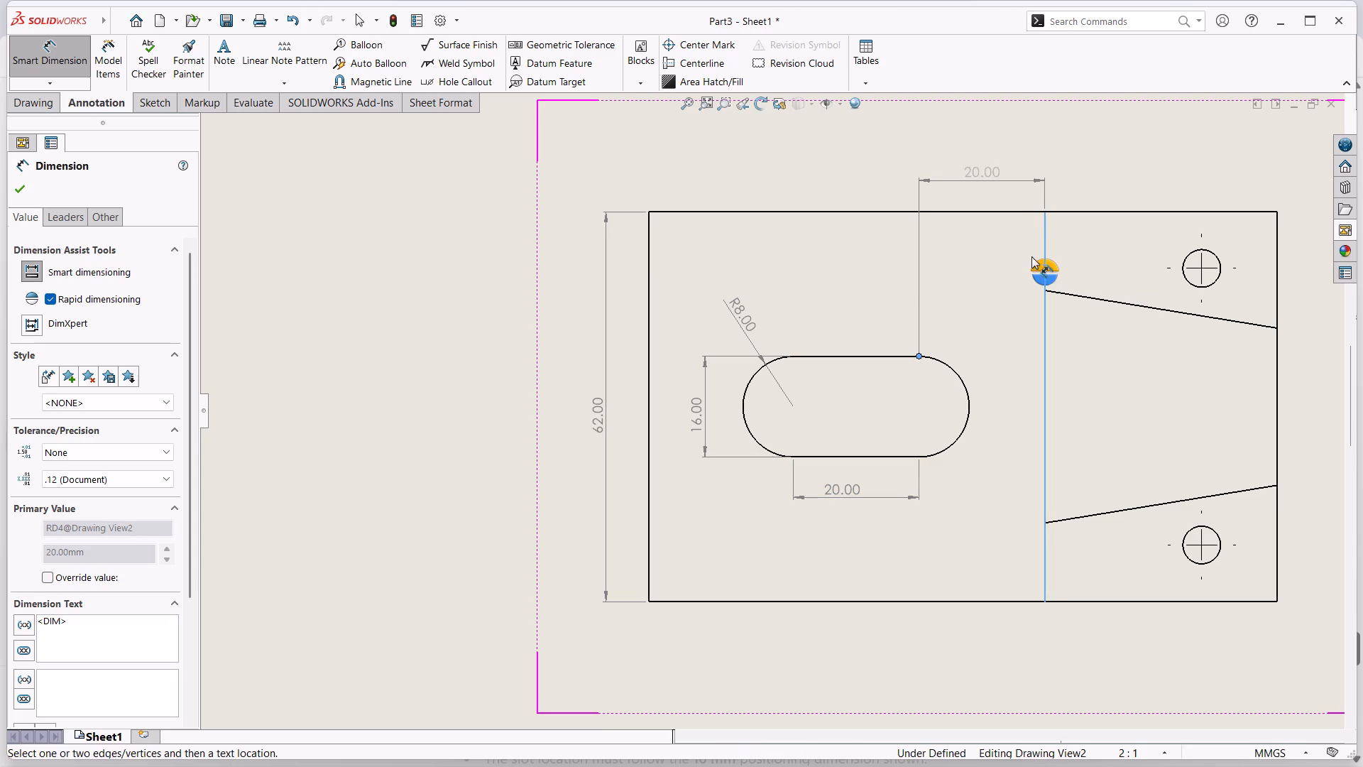
left_click(982, 157)
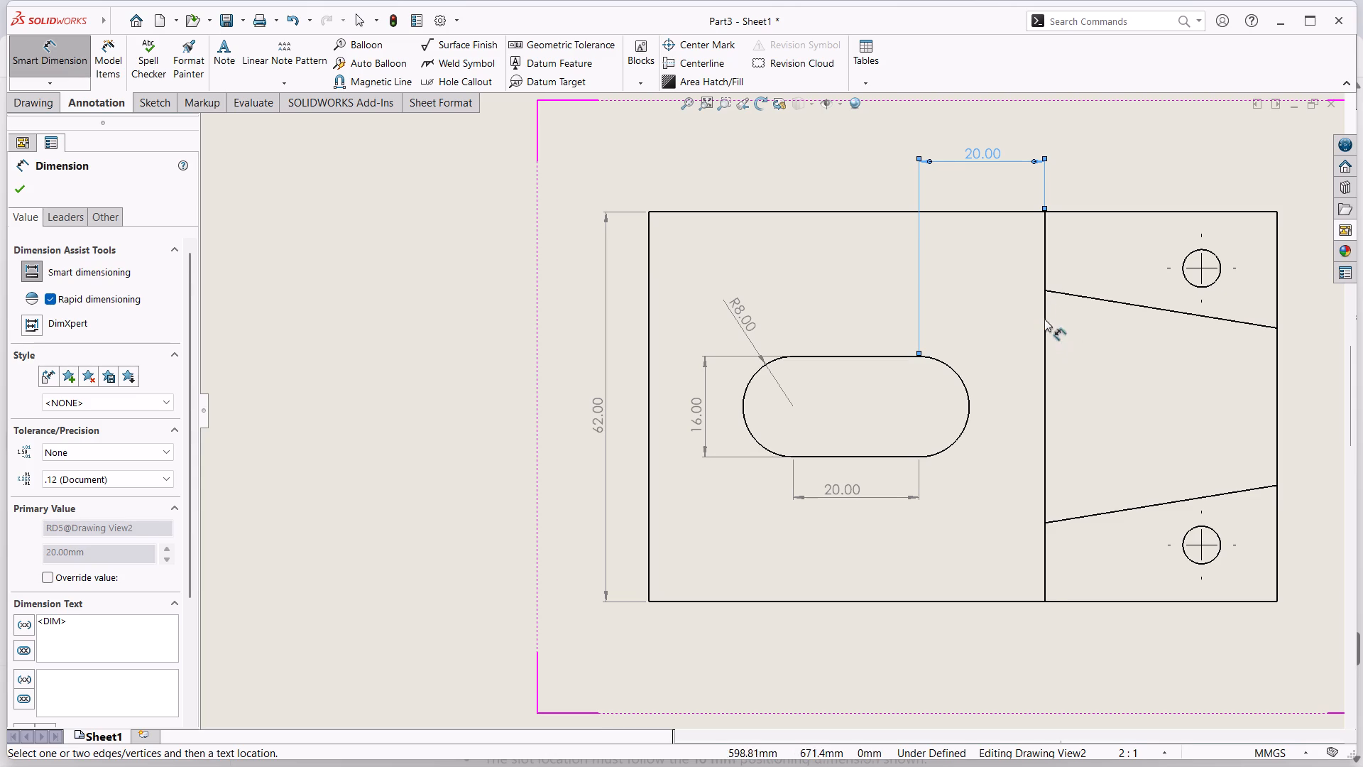
In the top view, dimension the tapered recess's width at the step edge and at its narrow outer end, placing each beside its end.
left_click(1046, 289)
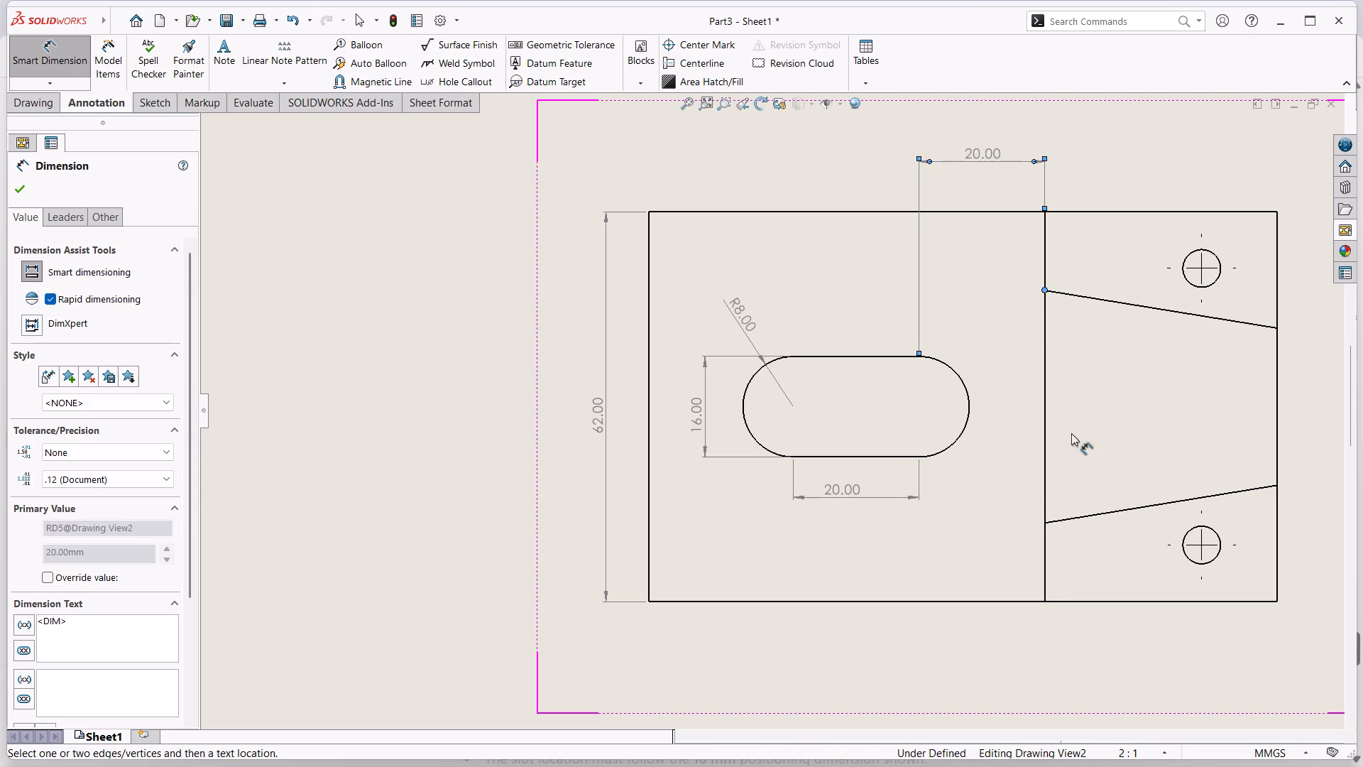
left_click(1045, 523)
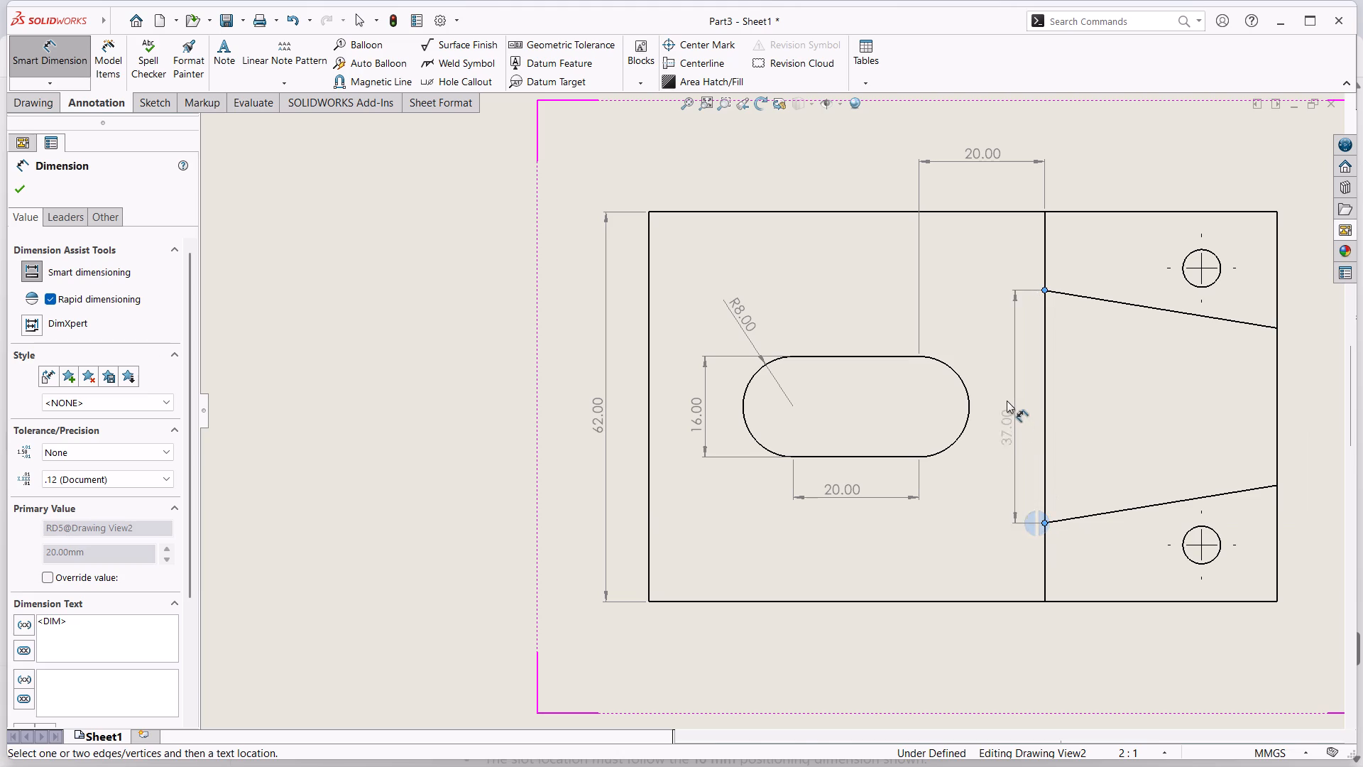
left_click(1014, 401)
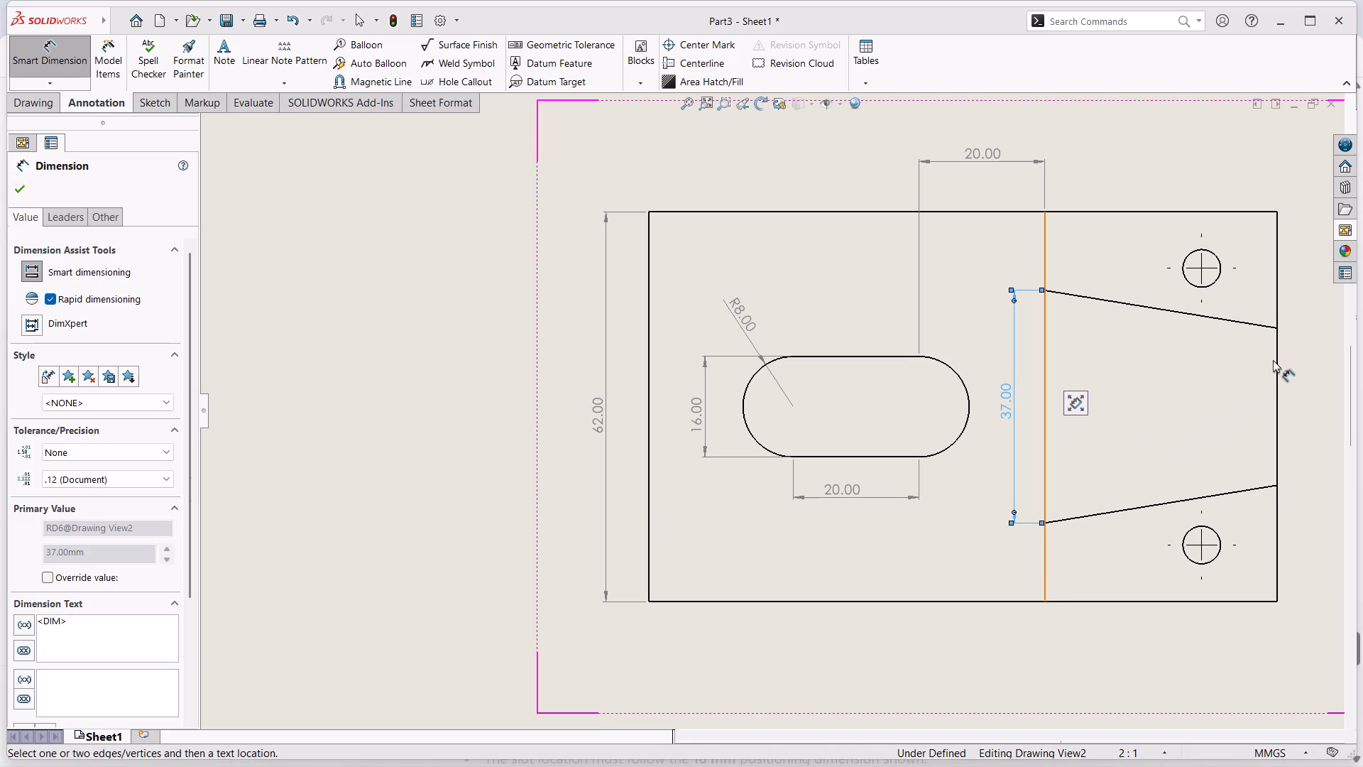
left_click(1276, 329)
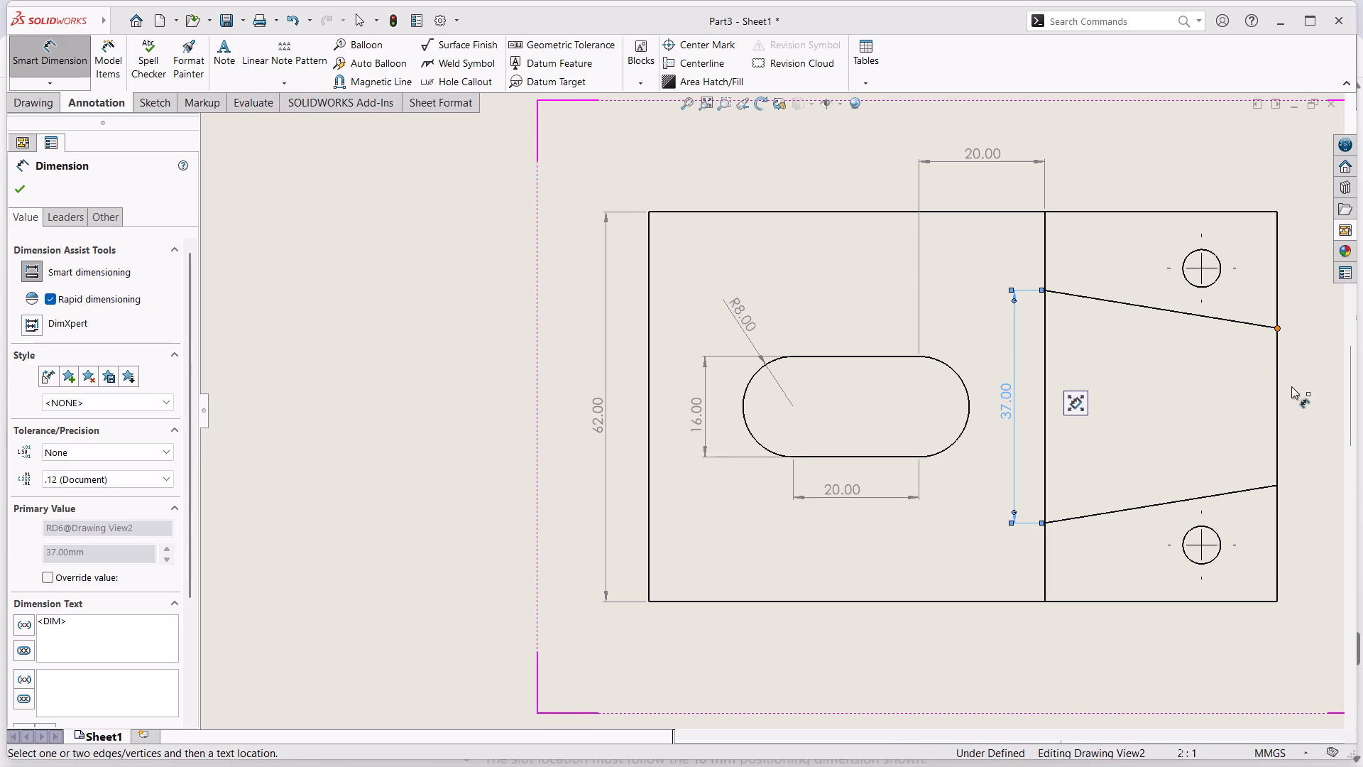
left_click(1276, 483)
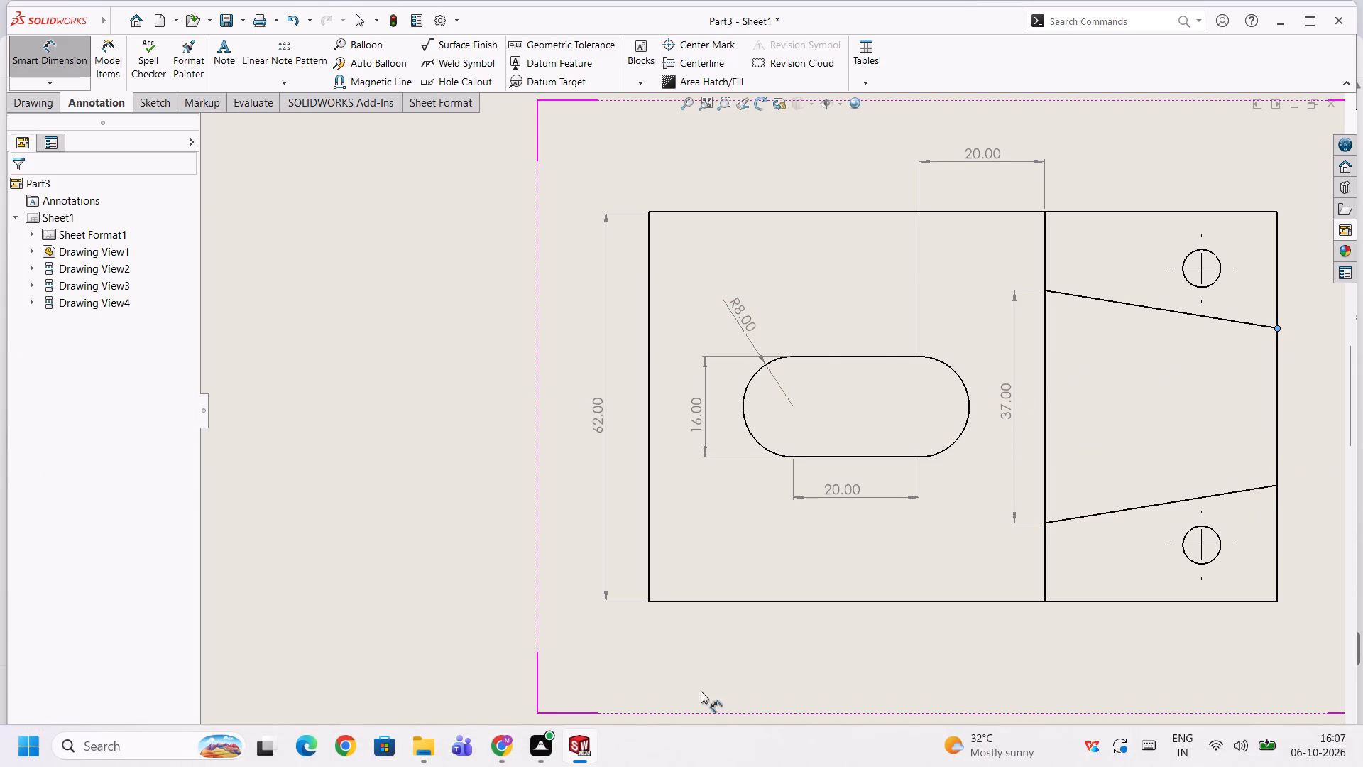
left_click(1275, 486)
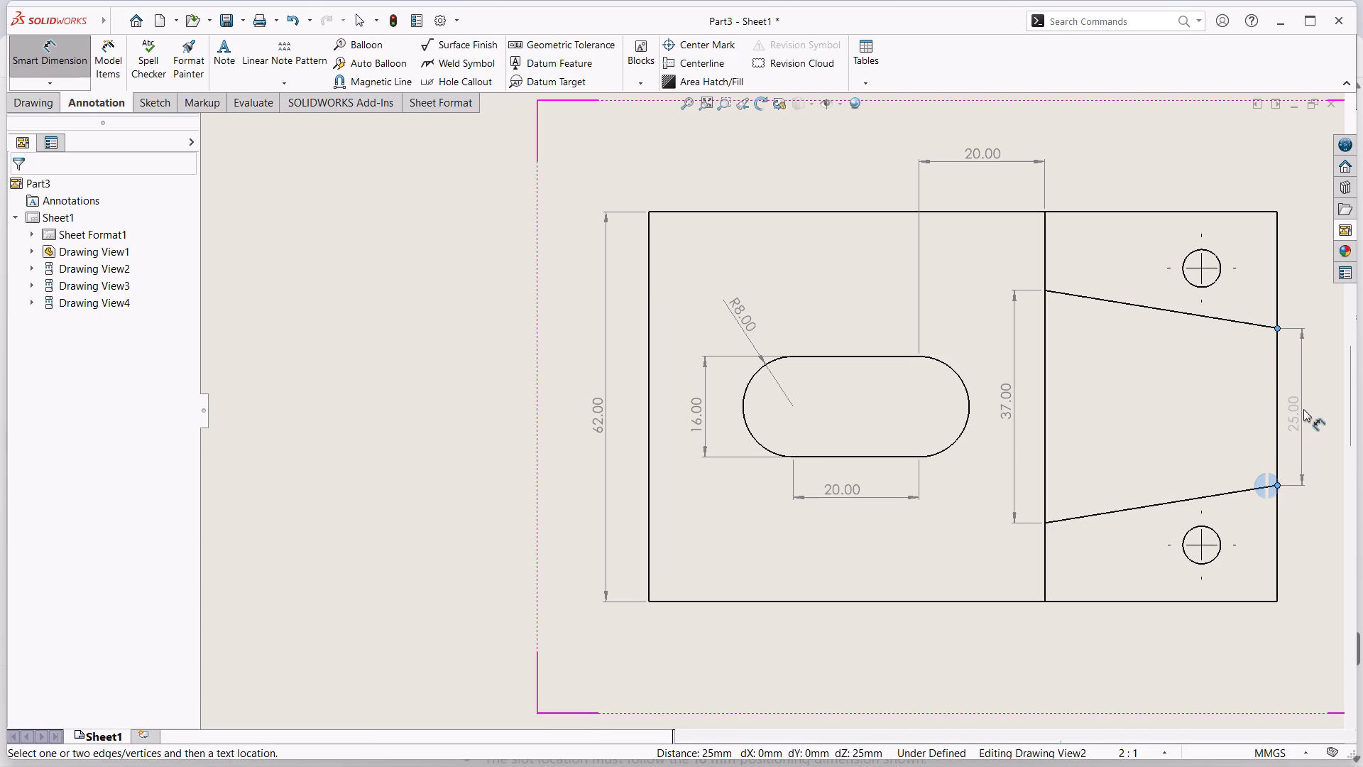
left_click(1303, 409)
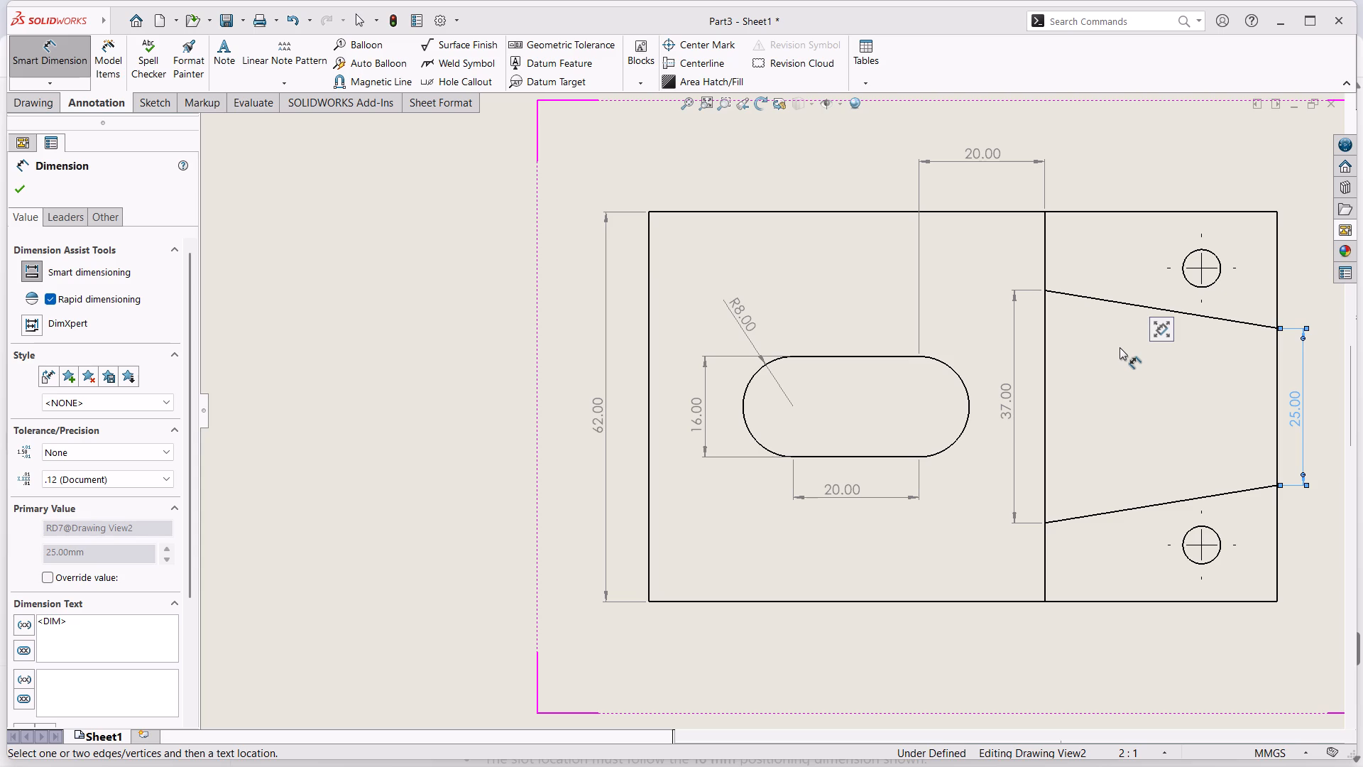
Review the side view's dimensions and compare the sheet's views to find features still lacking dimensions.
scroll(1117, 346, "up", 3)
scroll(946, 342, "up", 2)
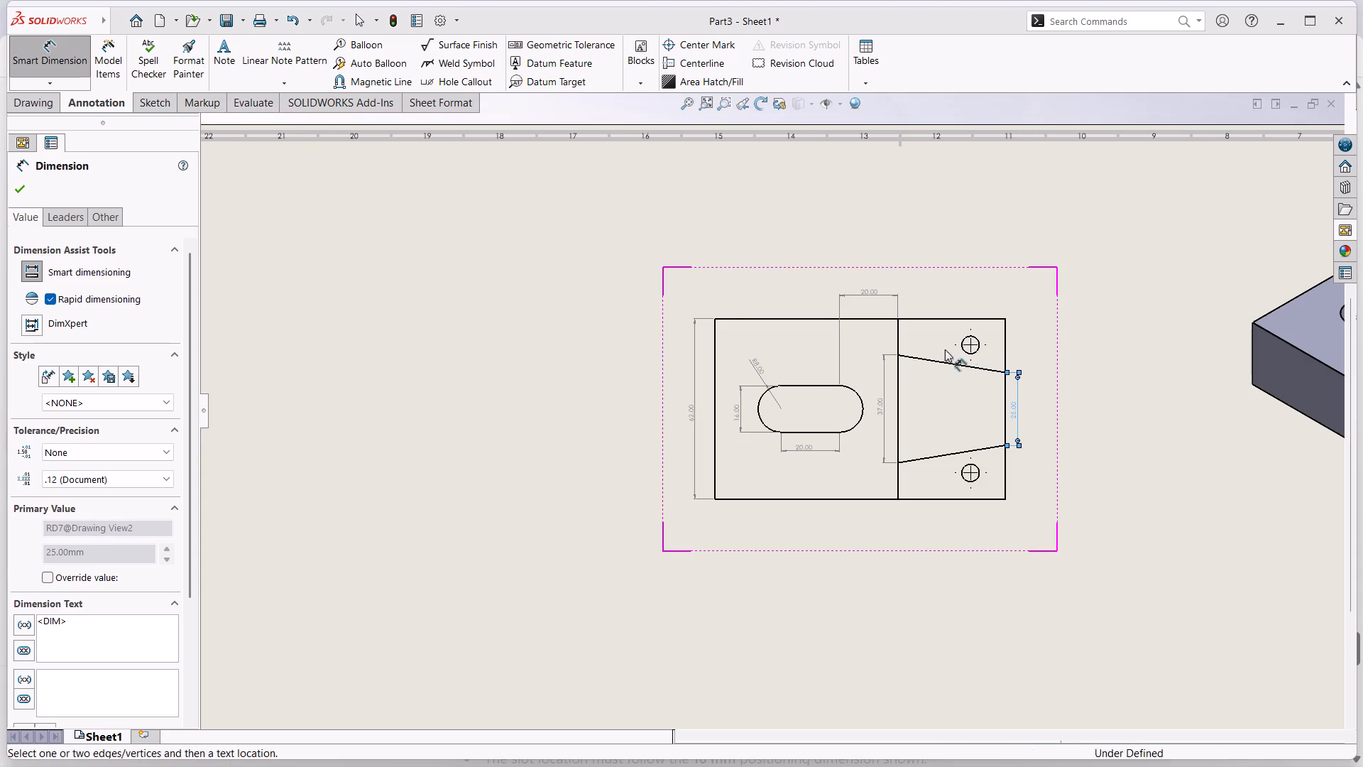
scroll(821, 365, "up", 4)
scroll(784, 494, "up", 4)
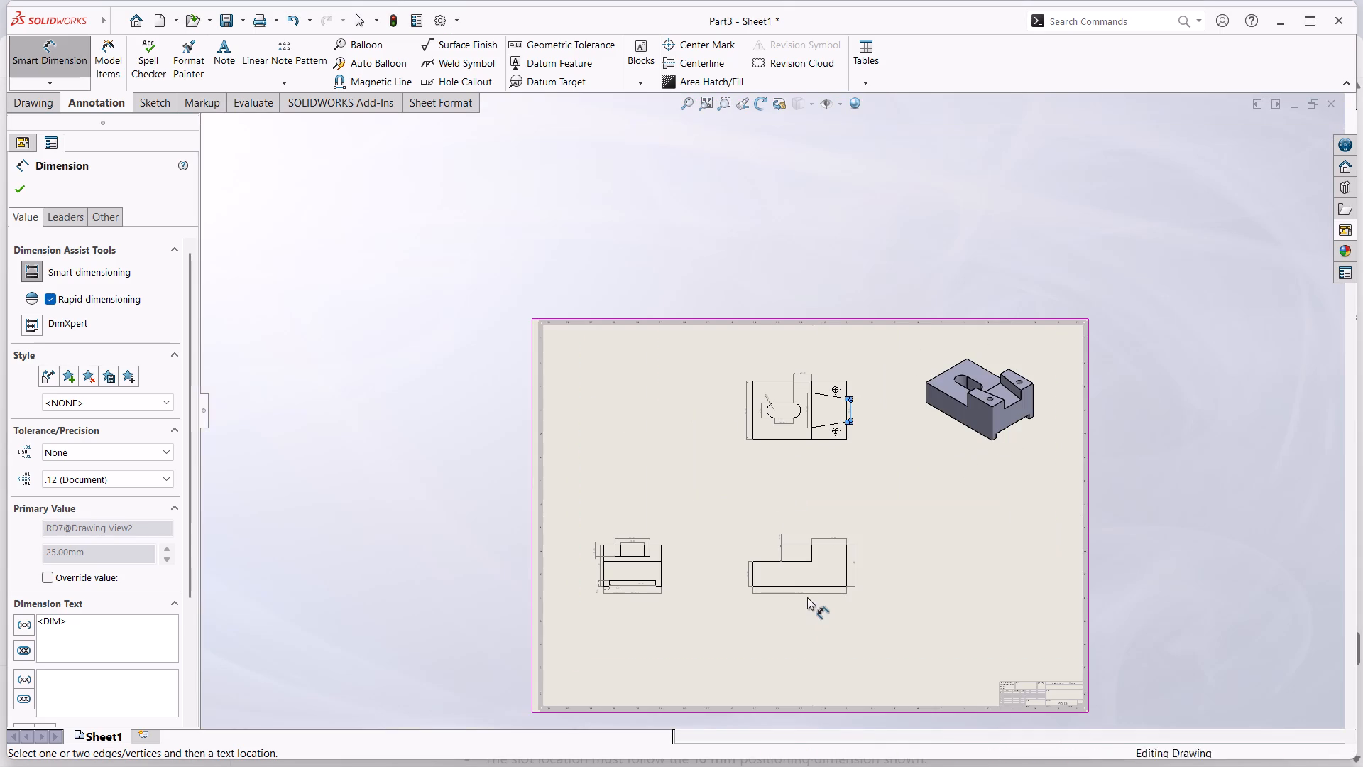
scroll(622, 529, "down", 5)
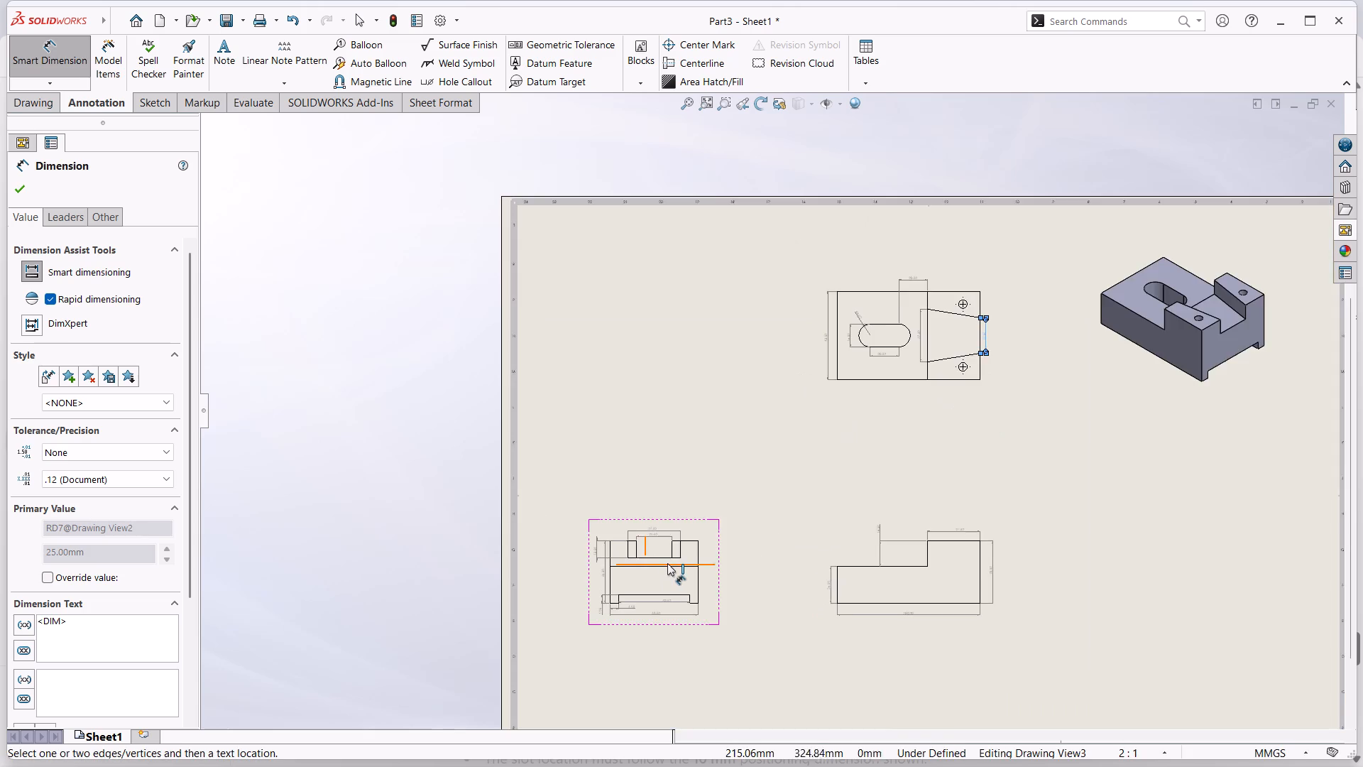
scroll(667, 563, "down", 5)
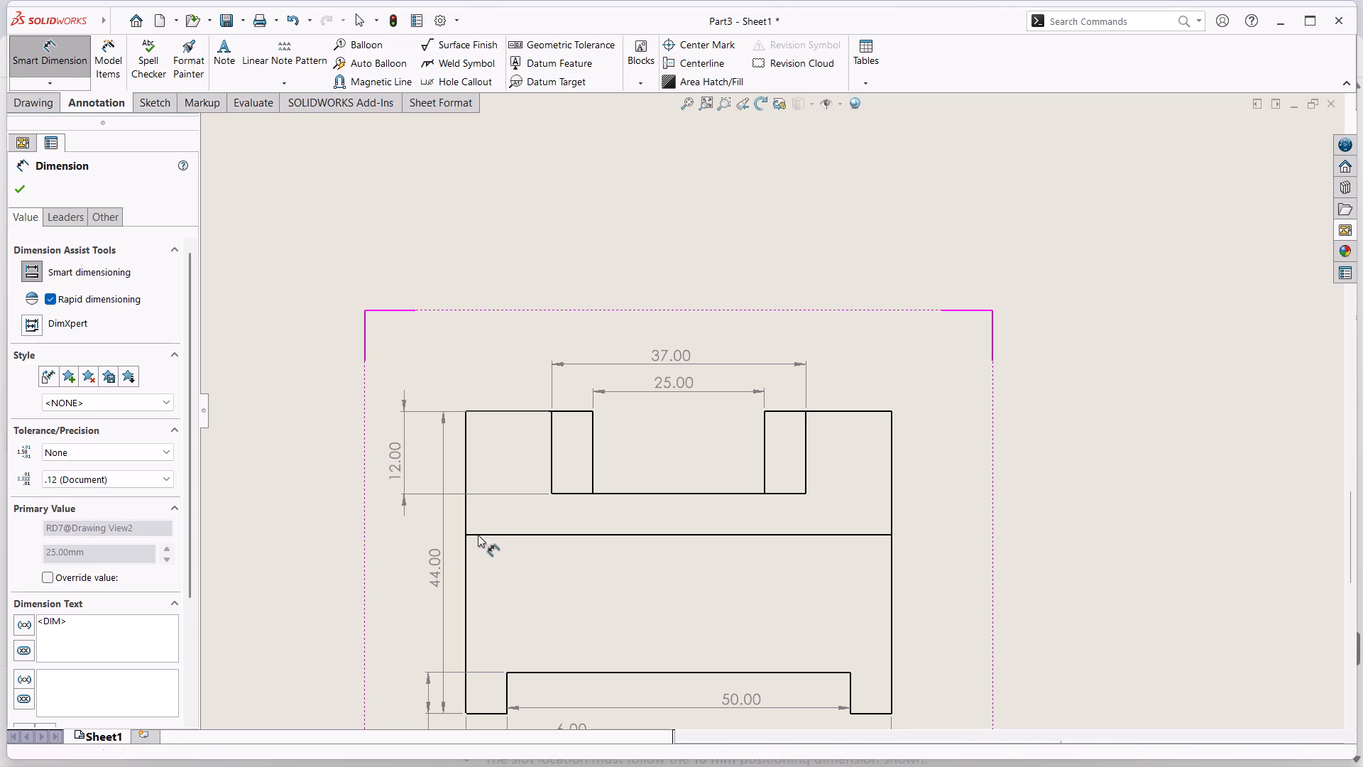
scroll(819, 563, "up", 3)
scroll(958, 398, "up", 3)
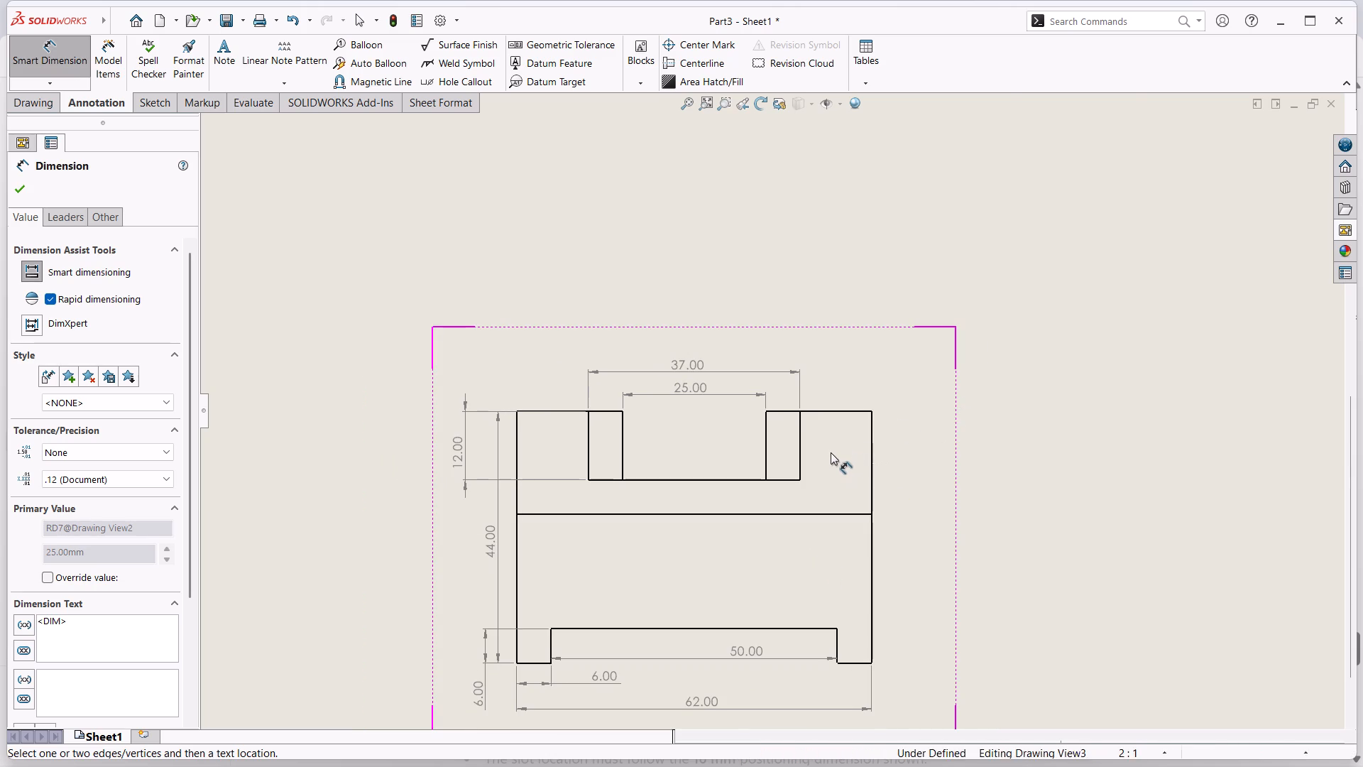
scroll(828, 457, "up", 1)
scroll(1058, 281, "up", 3)
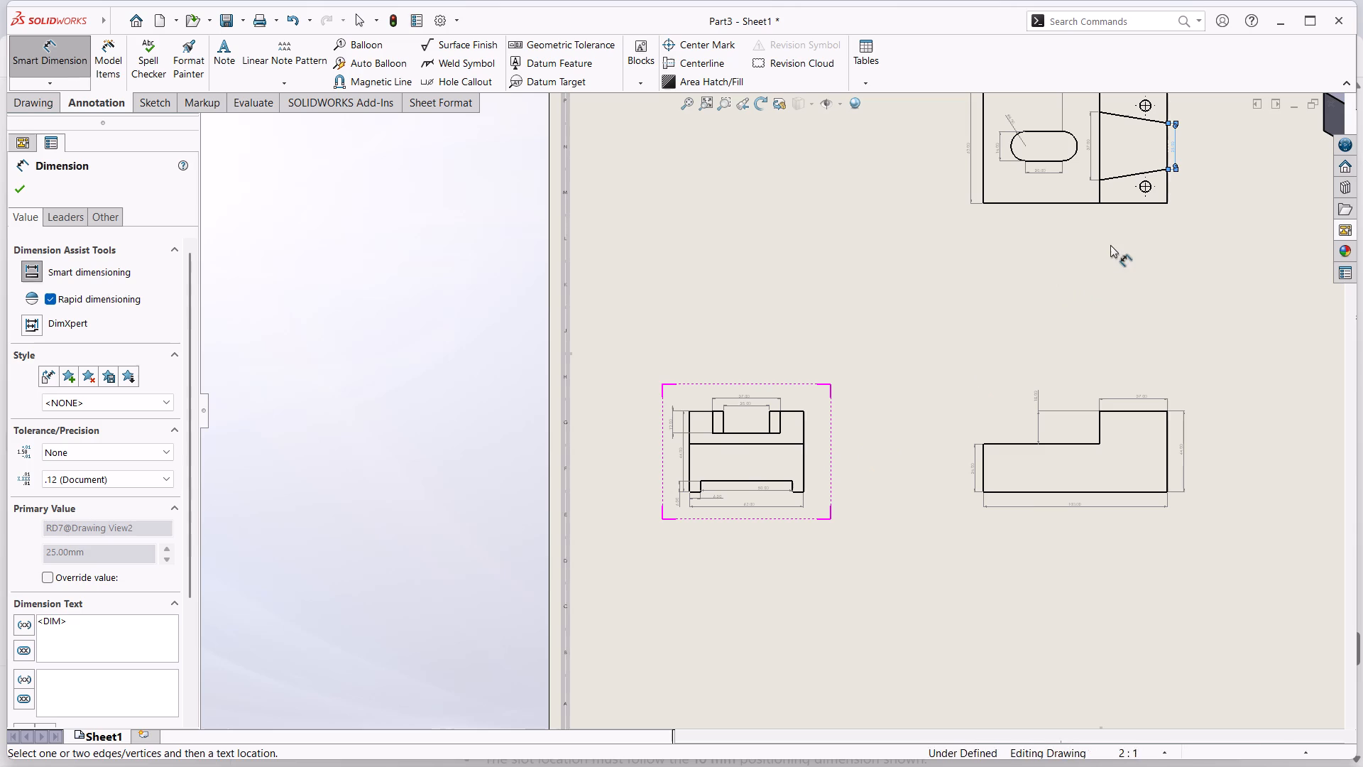
scroll(1144, 111, "down", 6)
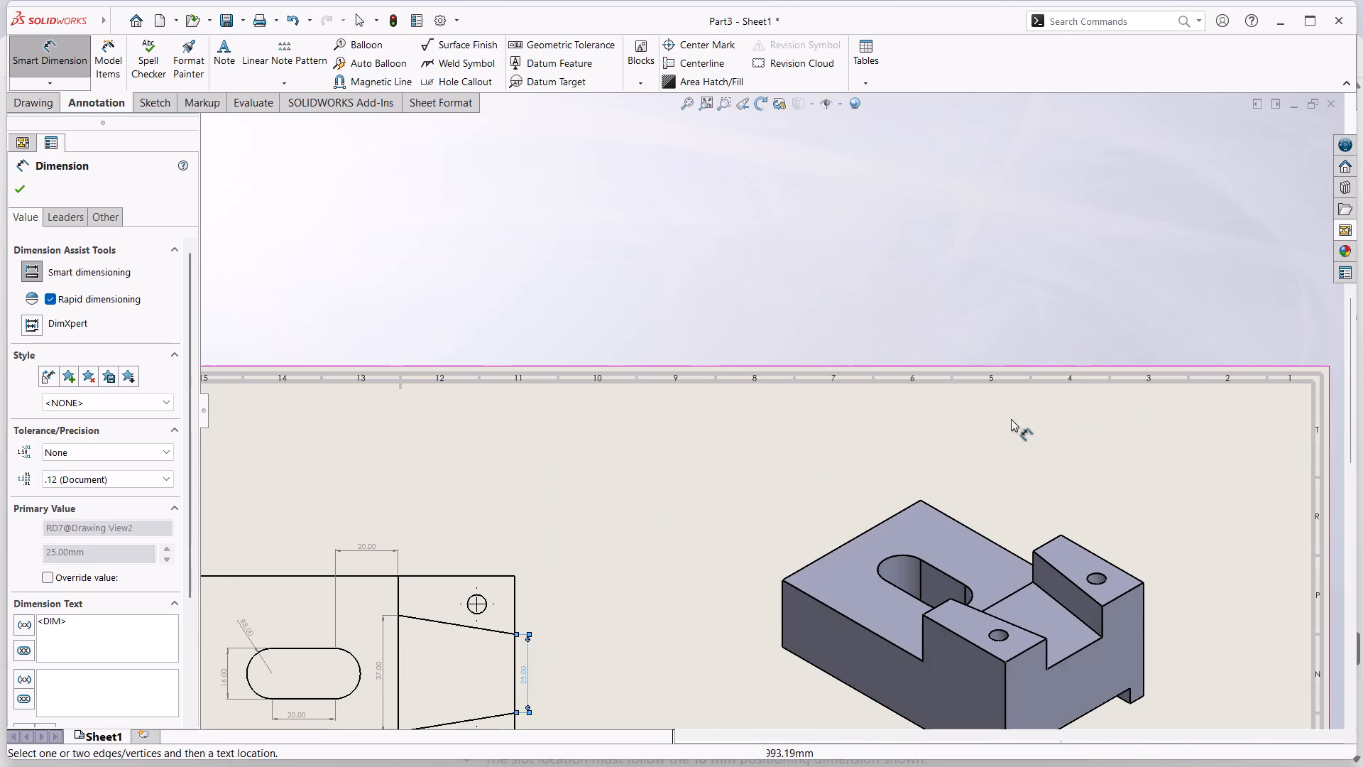
scroll(950, 446, "up", 4)
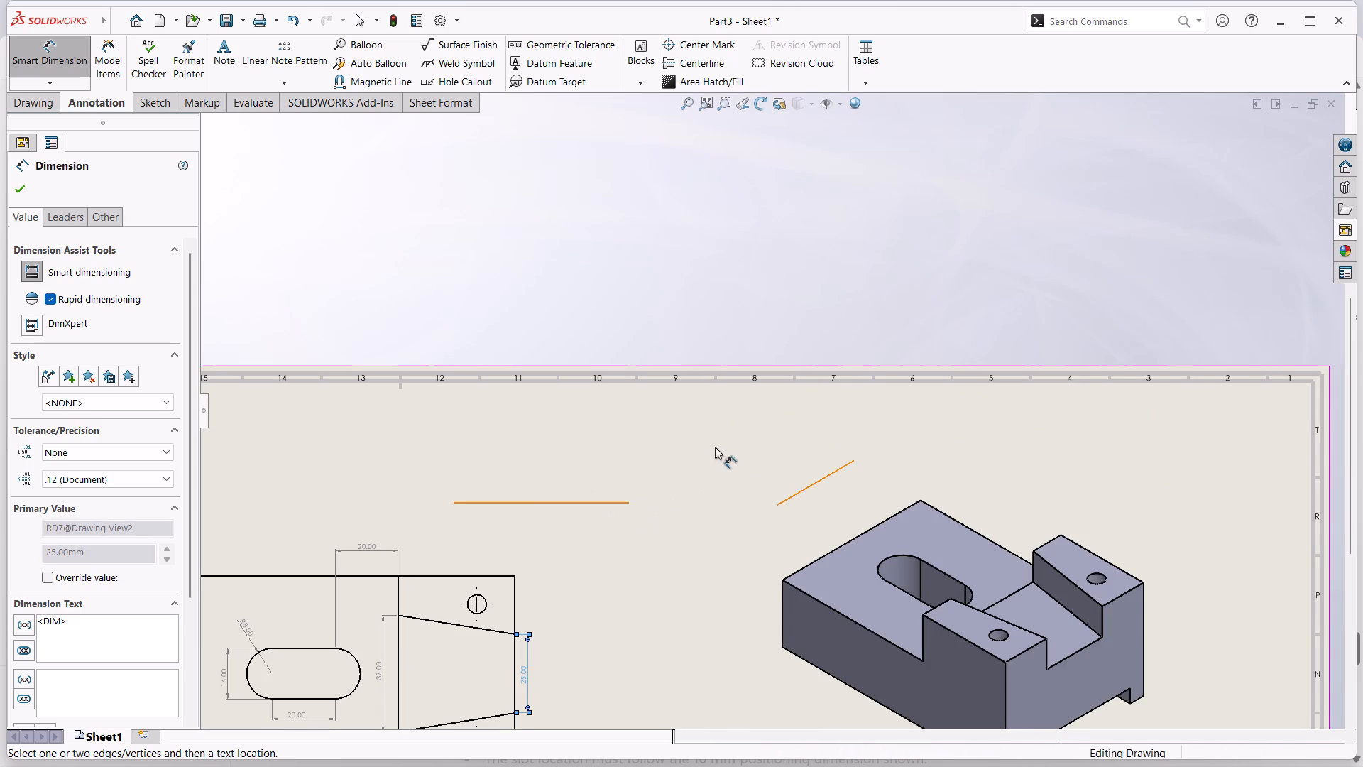
scroll(542, 586, "down", 3)
scroll(541, 583, "up", 4)
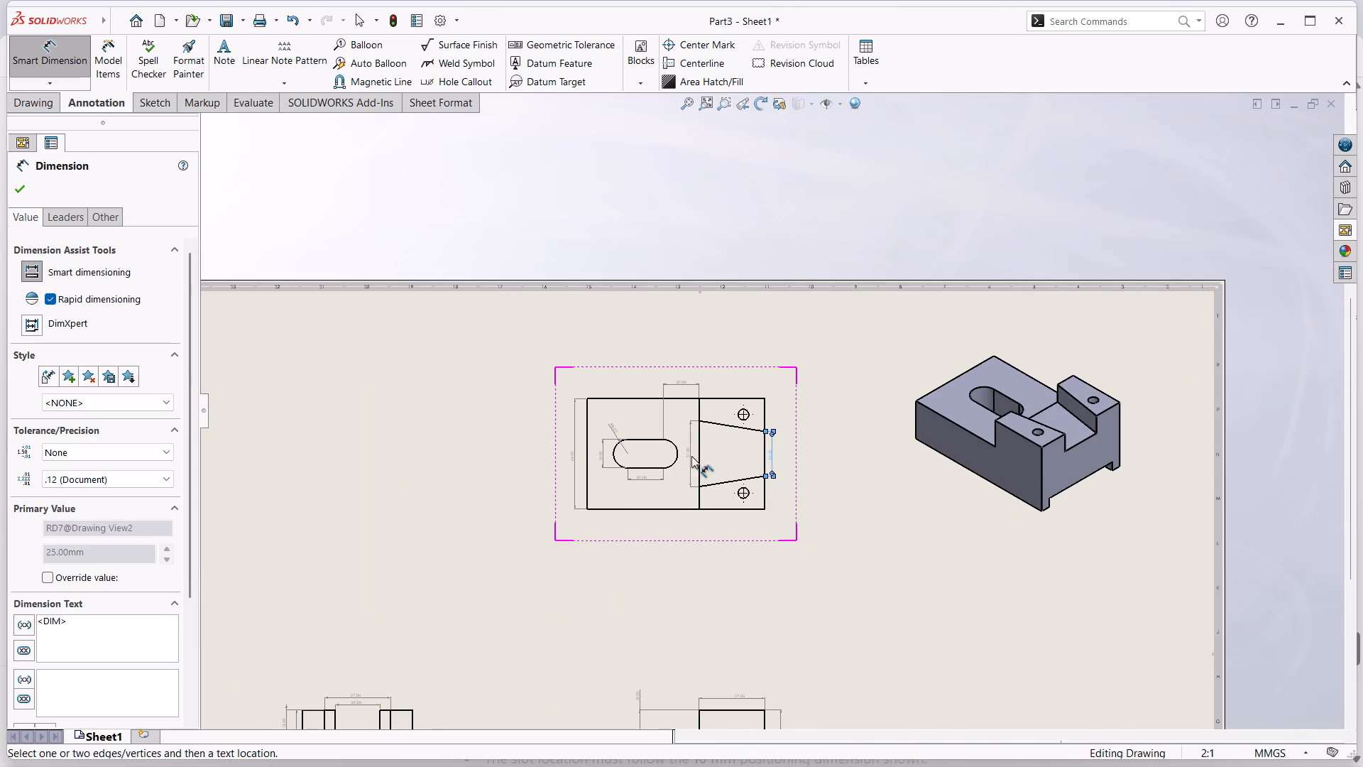
Dimension the upper hole's centre mark from the top view's upper edge and right outer edge, placing both dimensions outside the part.
scroll(752, 442, "down", 4)
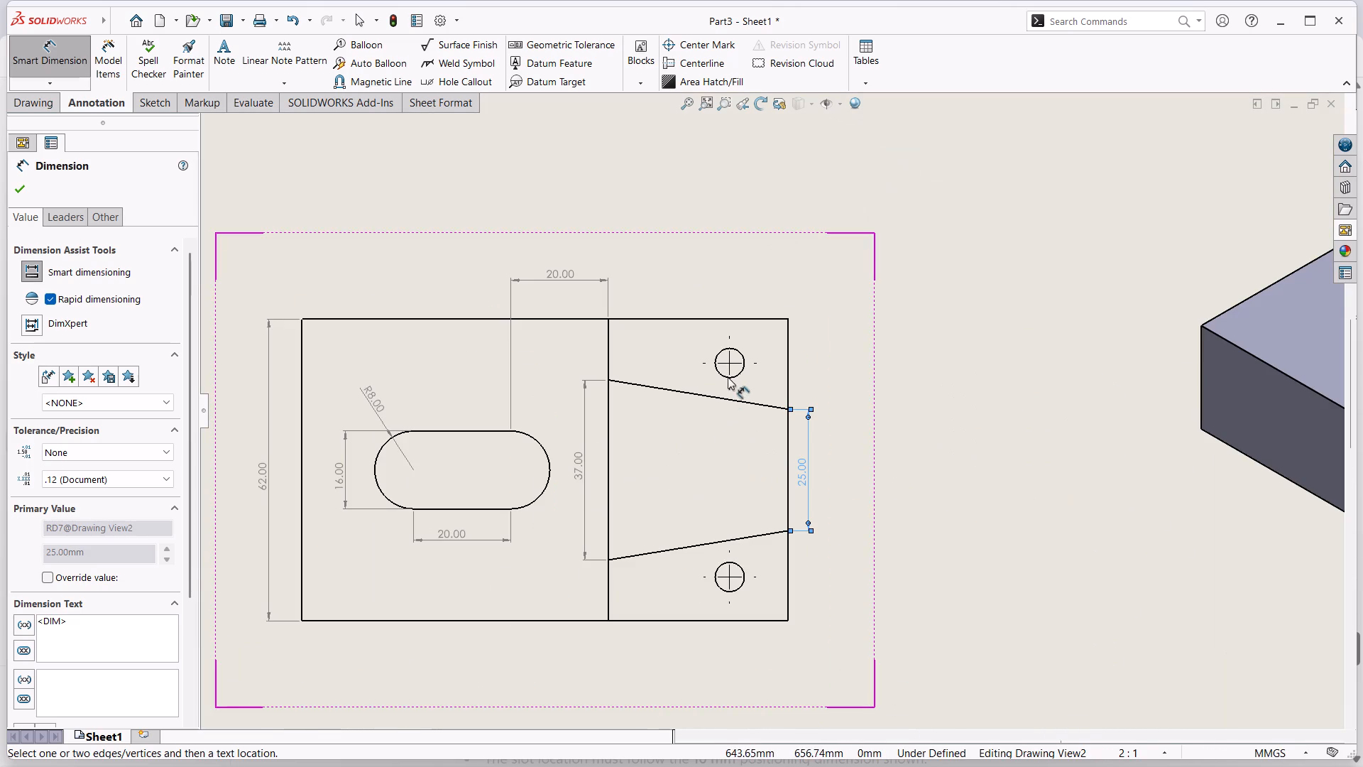
scroll(729, 376, "down", 2)
scroll(742, 320, "down", 5)
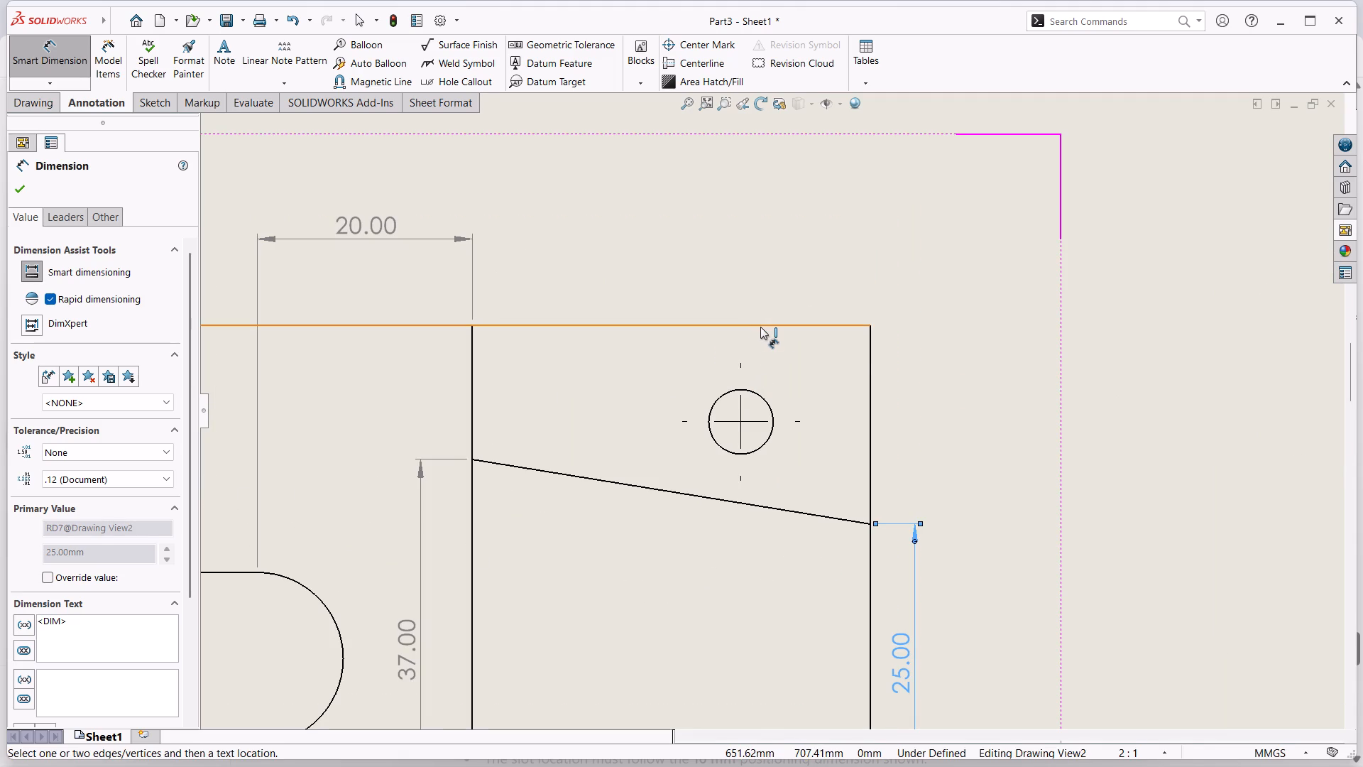
left_click(760, 327)
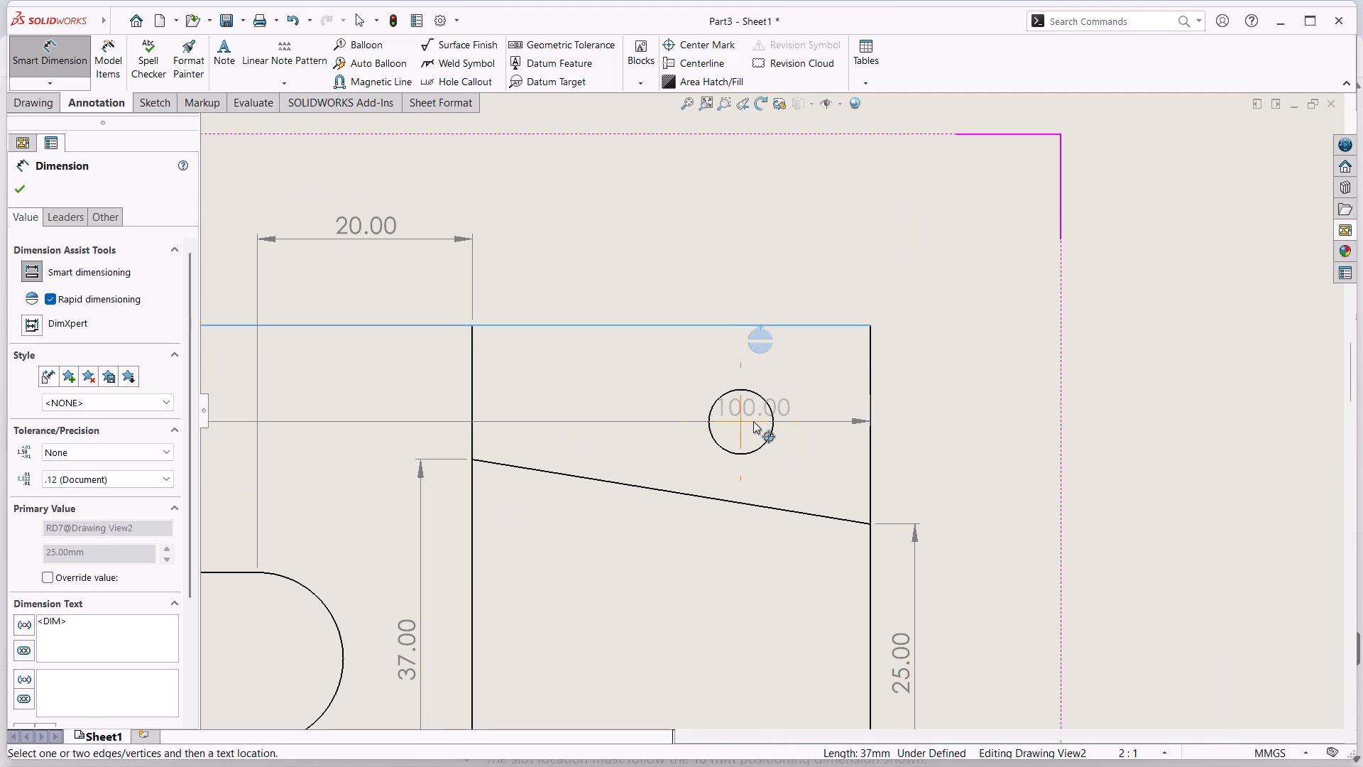
left_click(753, 421)
left_click(935, 383)
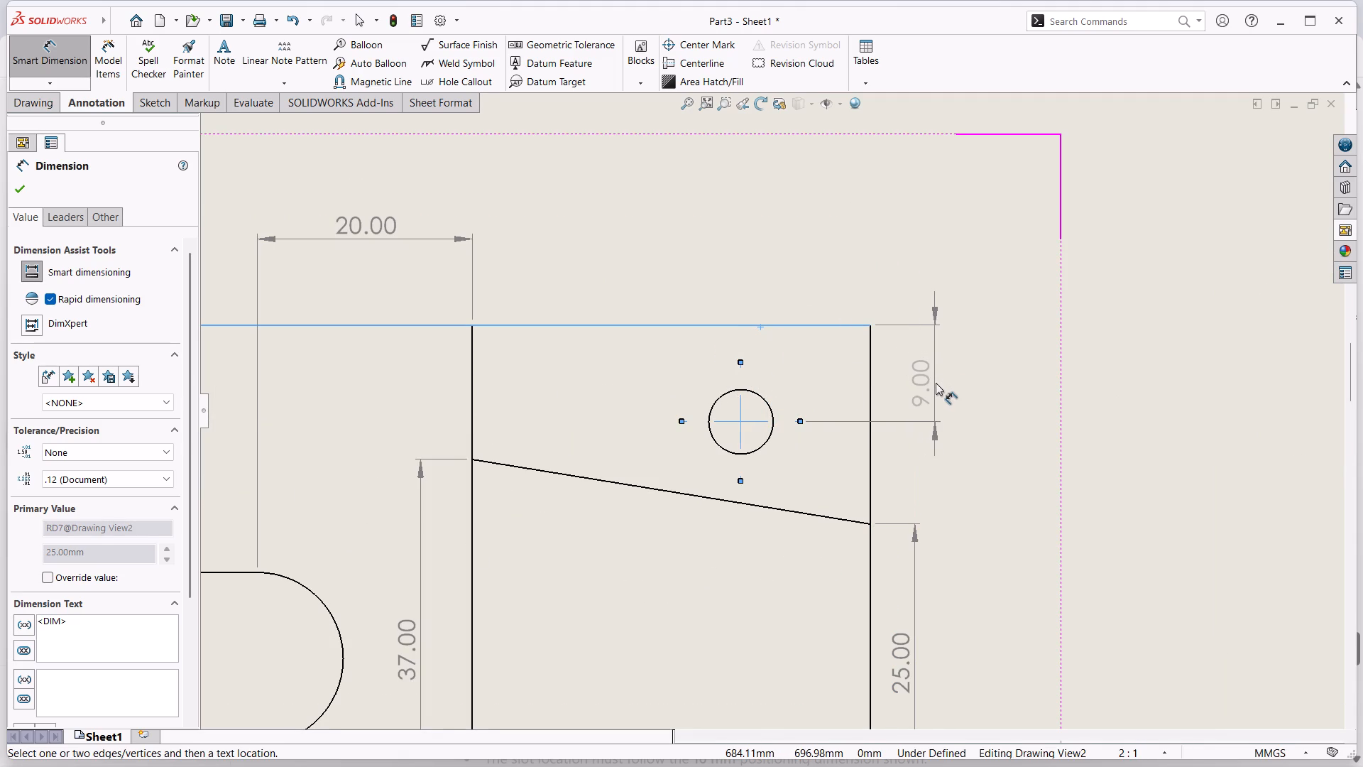
left_click(740, 406)
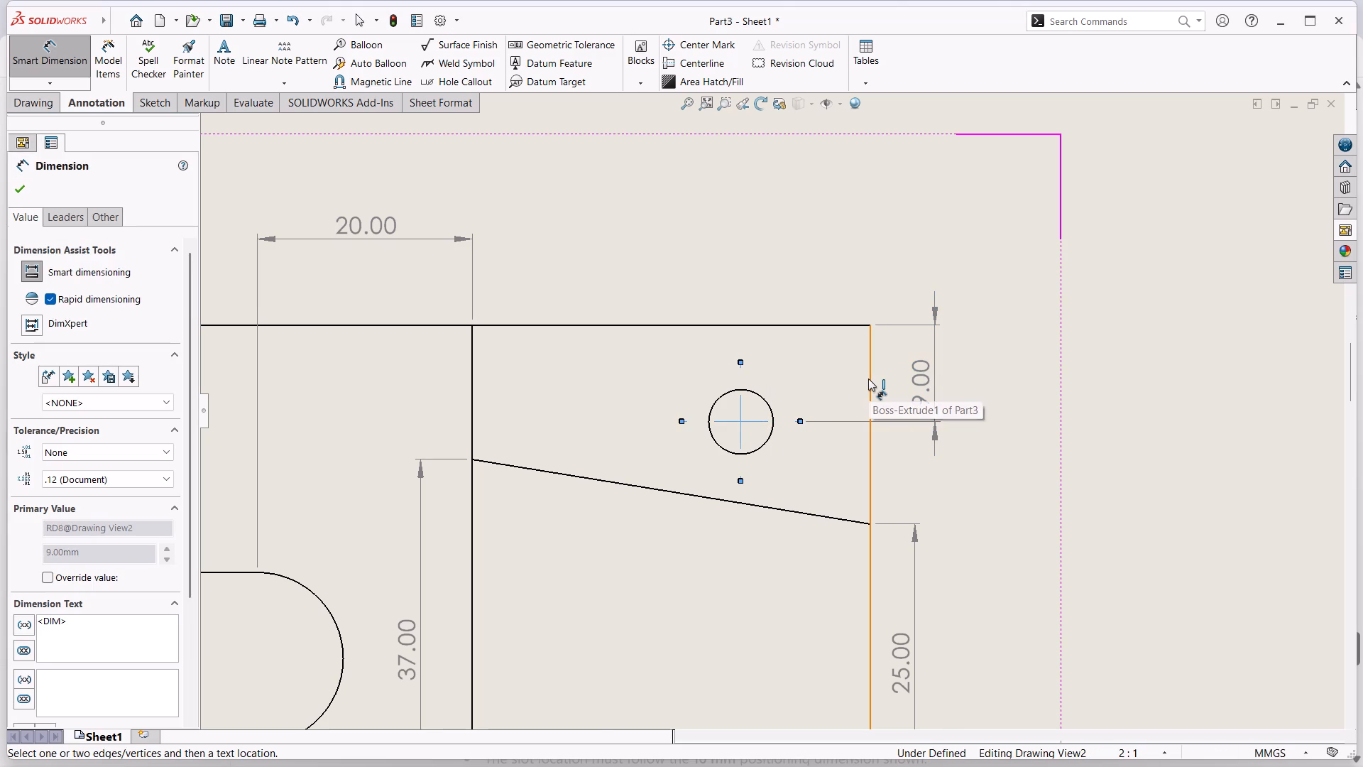
left_click(870, 376)
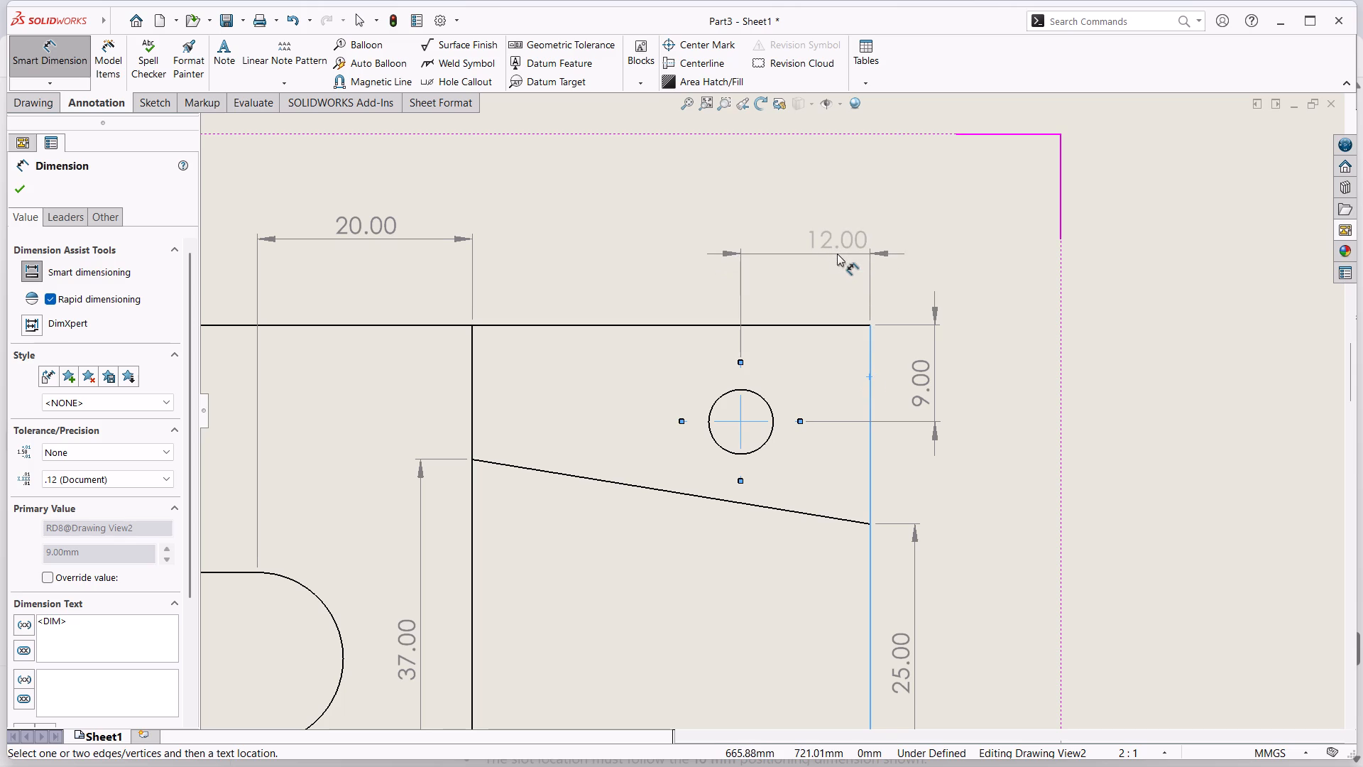
left_click(837, 254)
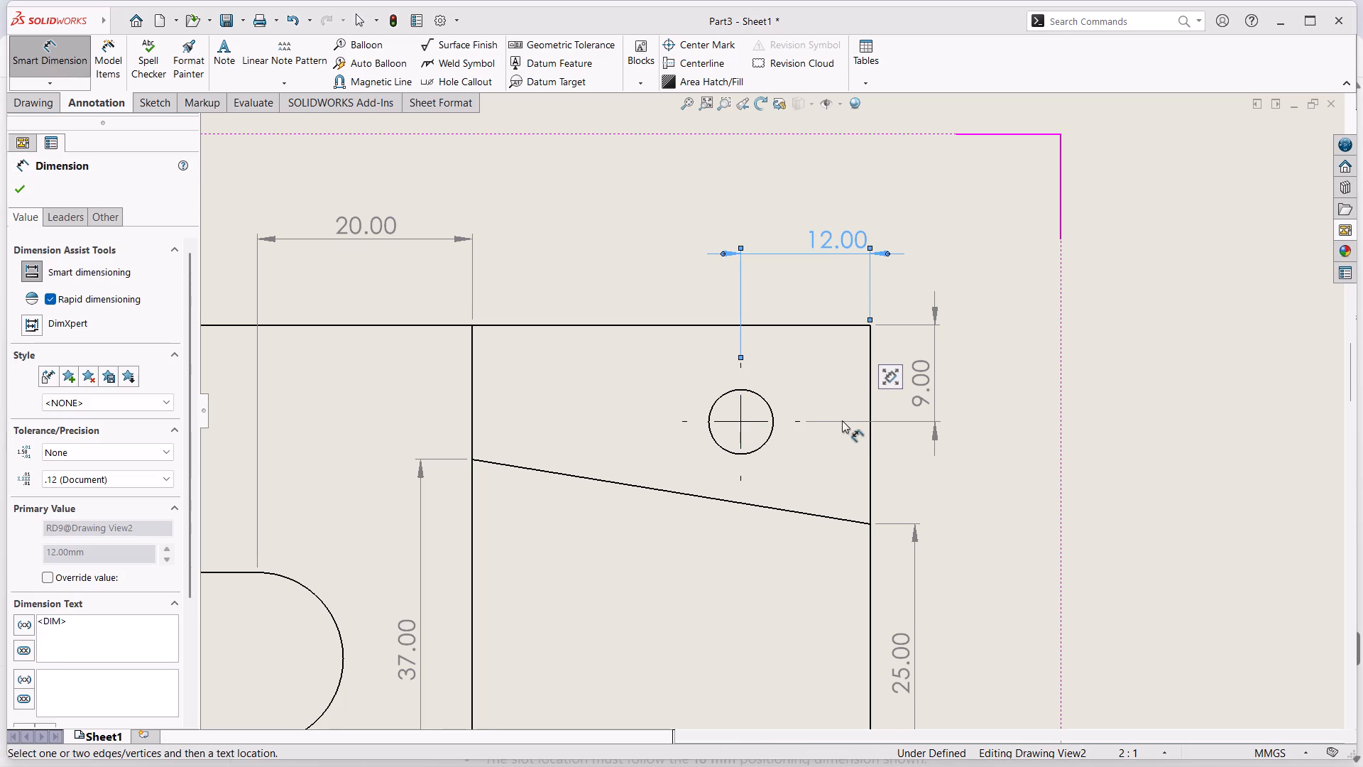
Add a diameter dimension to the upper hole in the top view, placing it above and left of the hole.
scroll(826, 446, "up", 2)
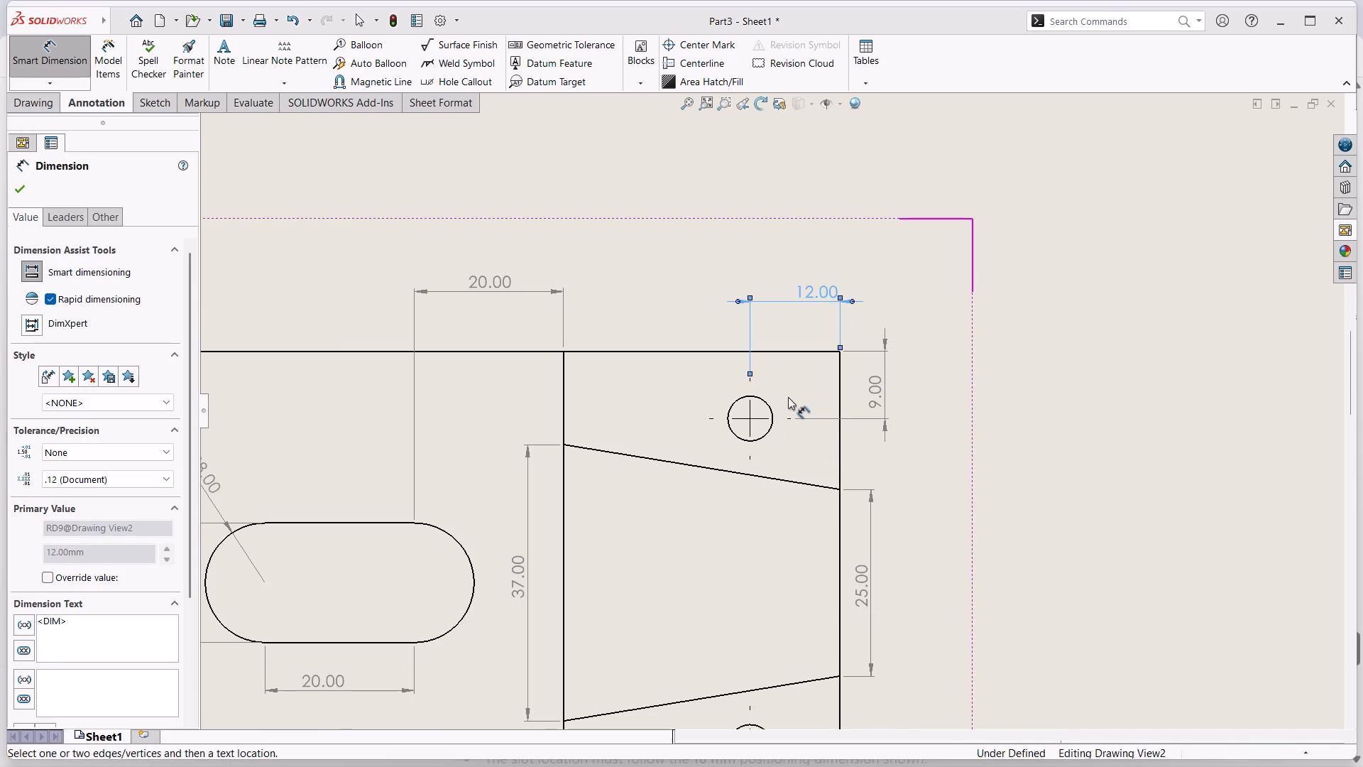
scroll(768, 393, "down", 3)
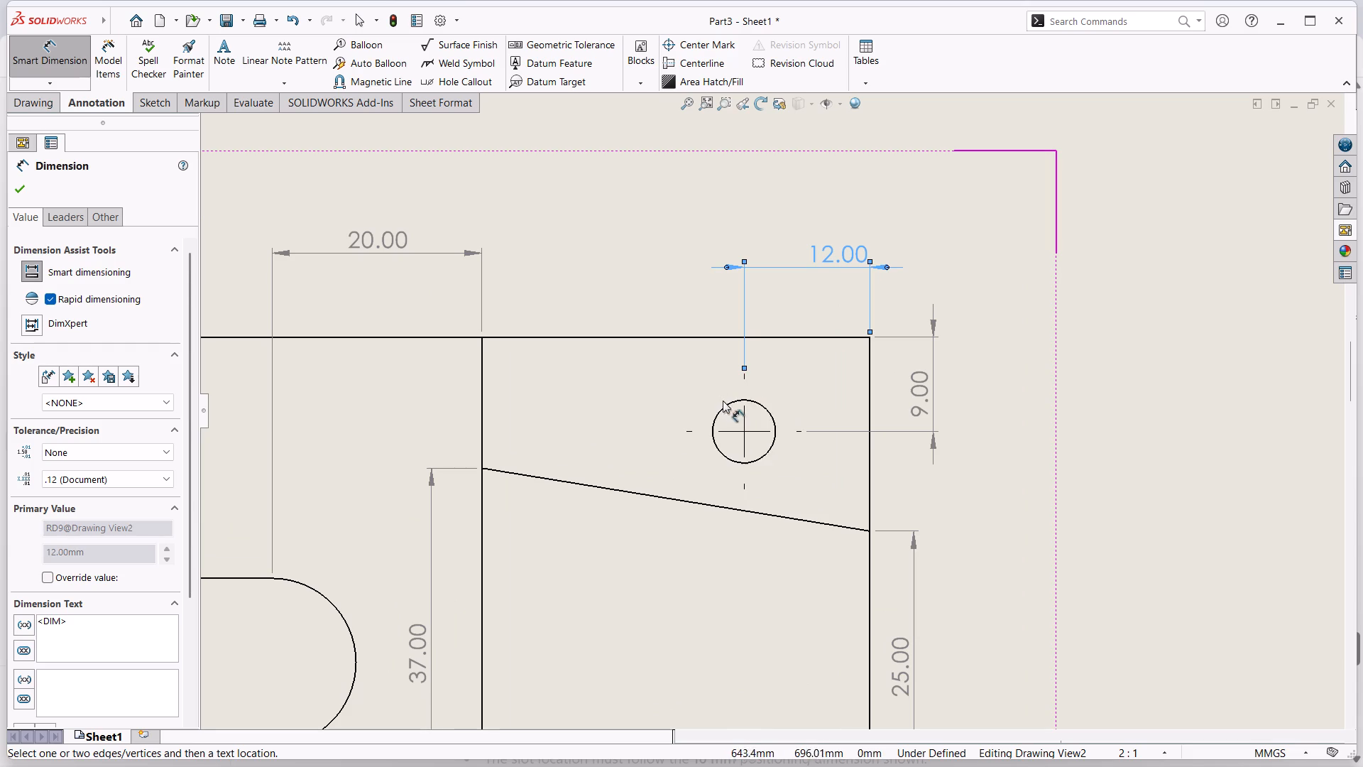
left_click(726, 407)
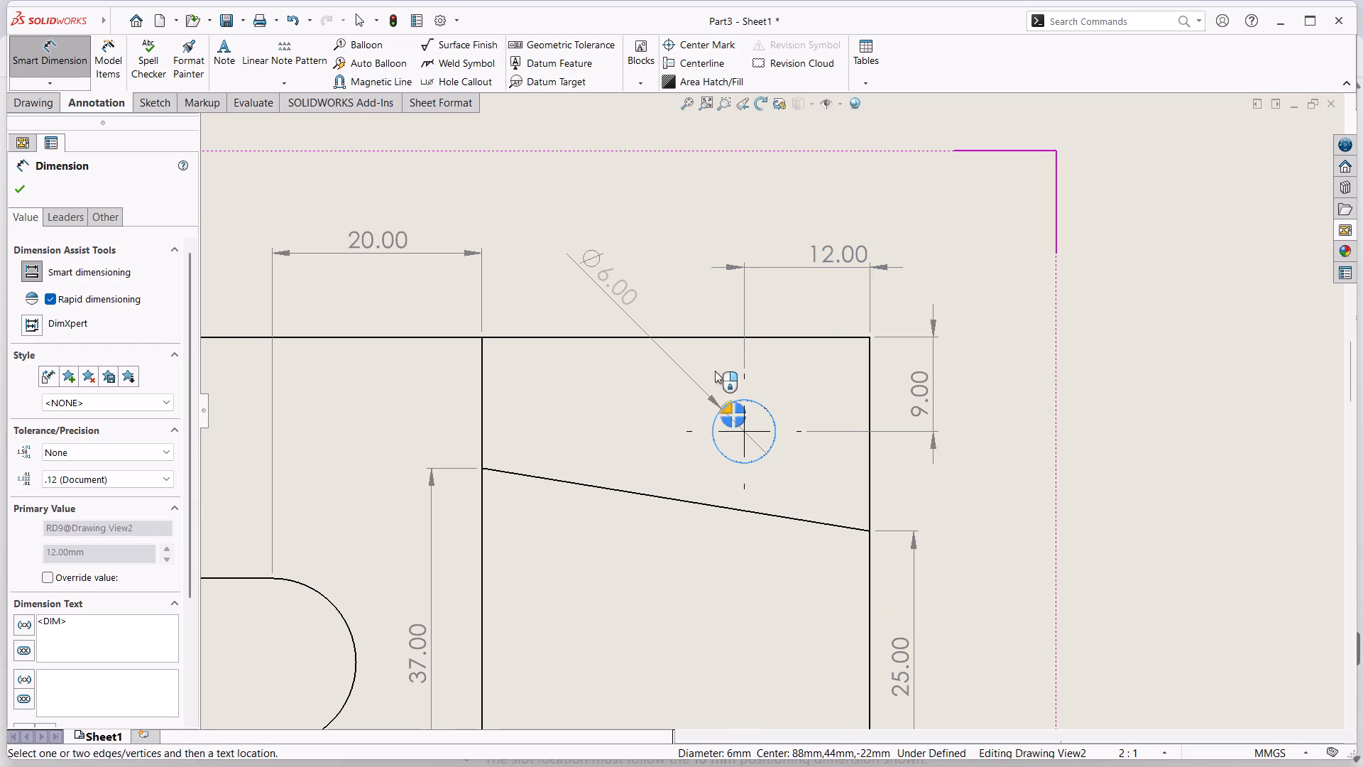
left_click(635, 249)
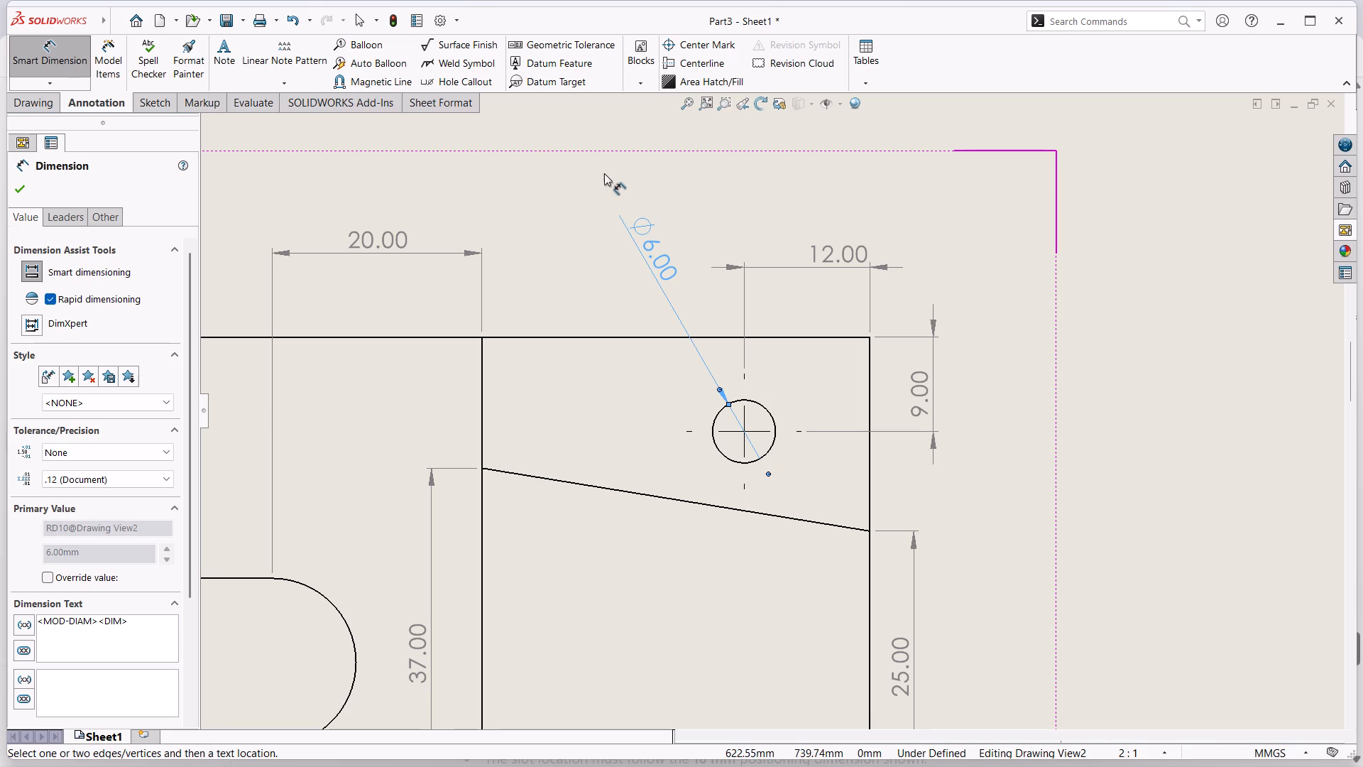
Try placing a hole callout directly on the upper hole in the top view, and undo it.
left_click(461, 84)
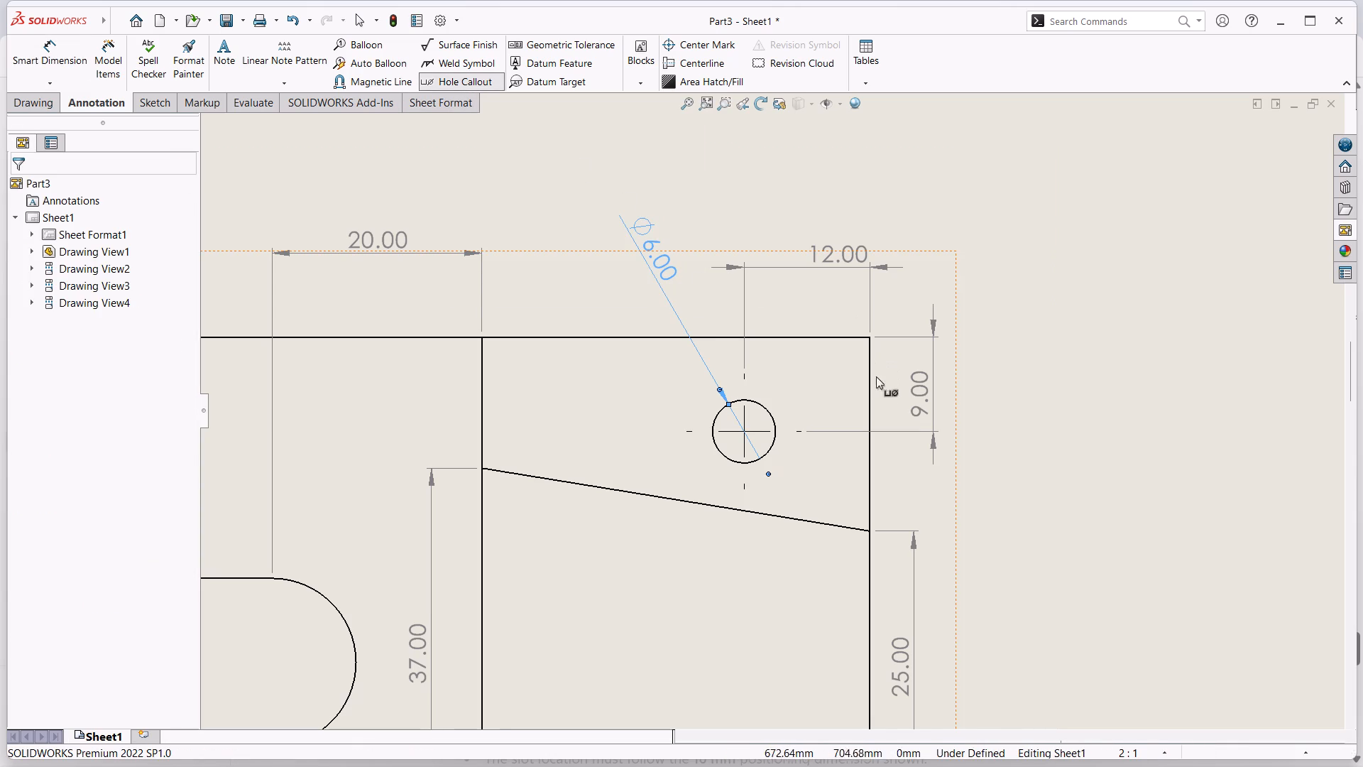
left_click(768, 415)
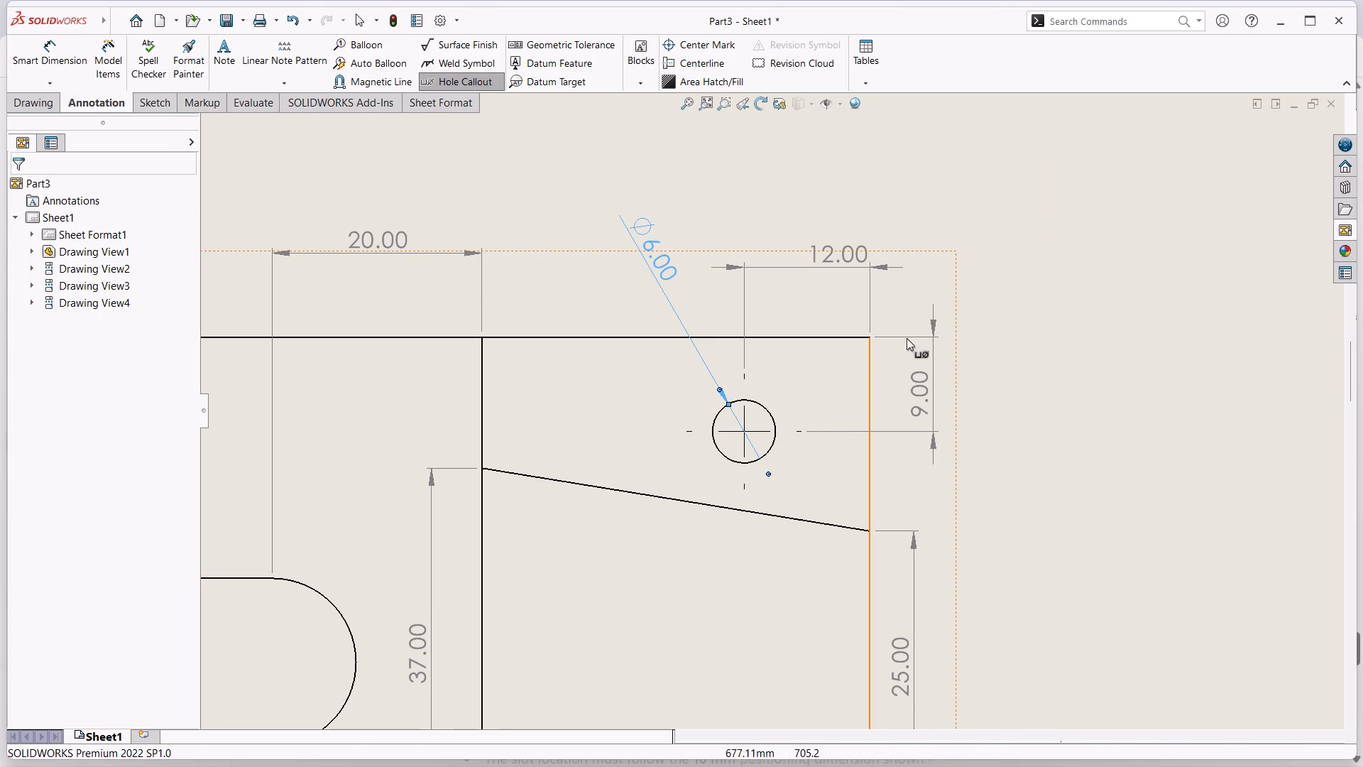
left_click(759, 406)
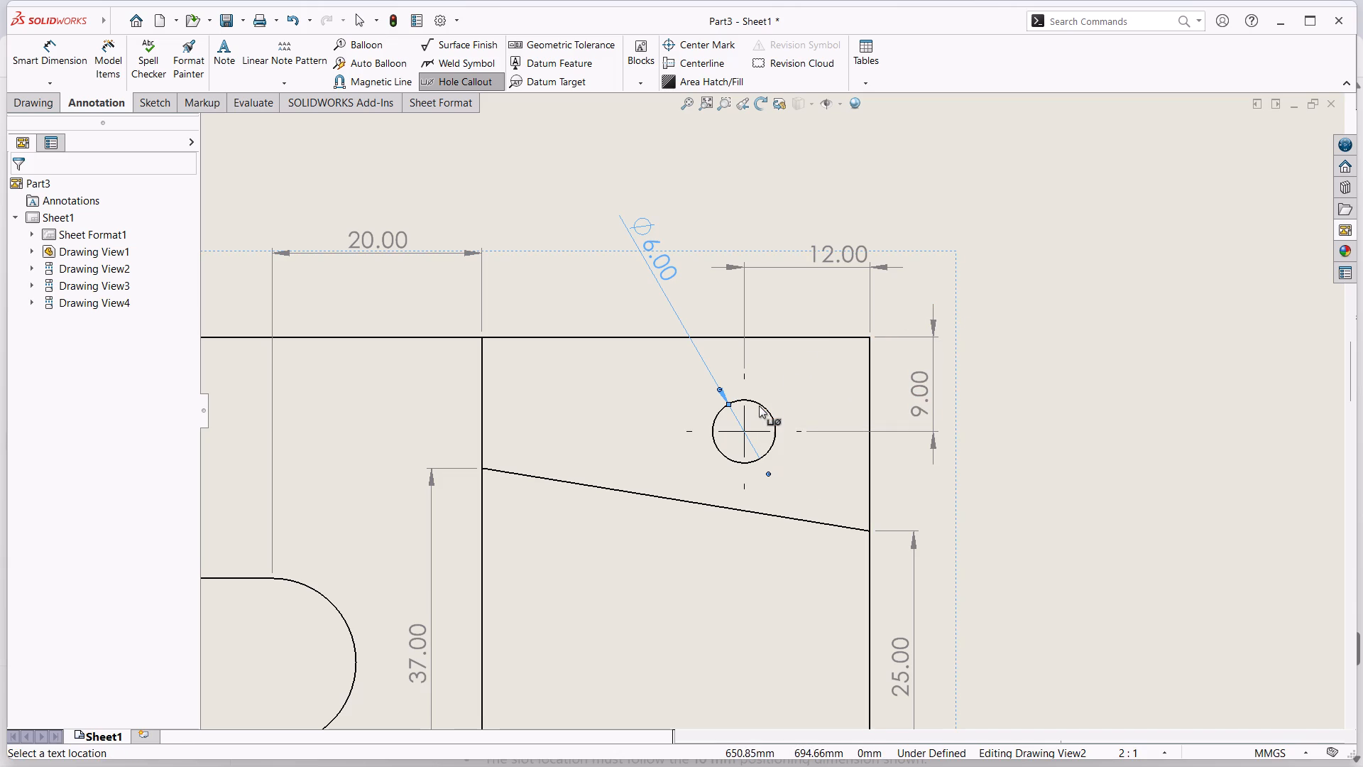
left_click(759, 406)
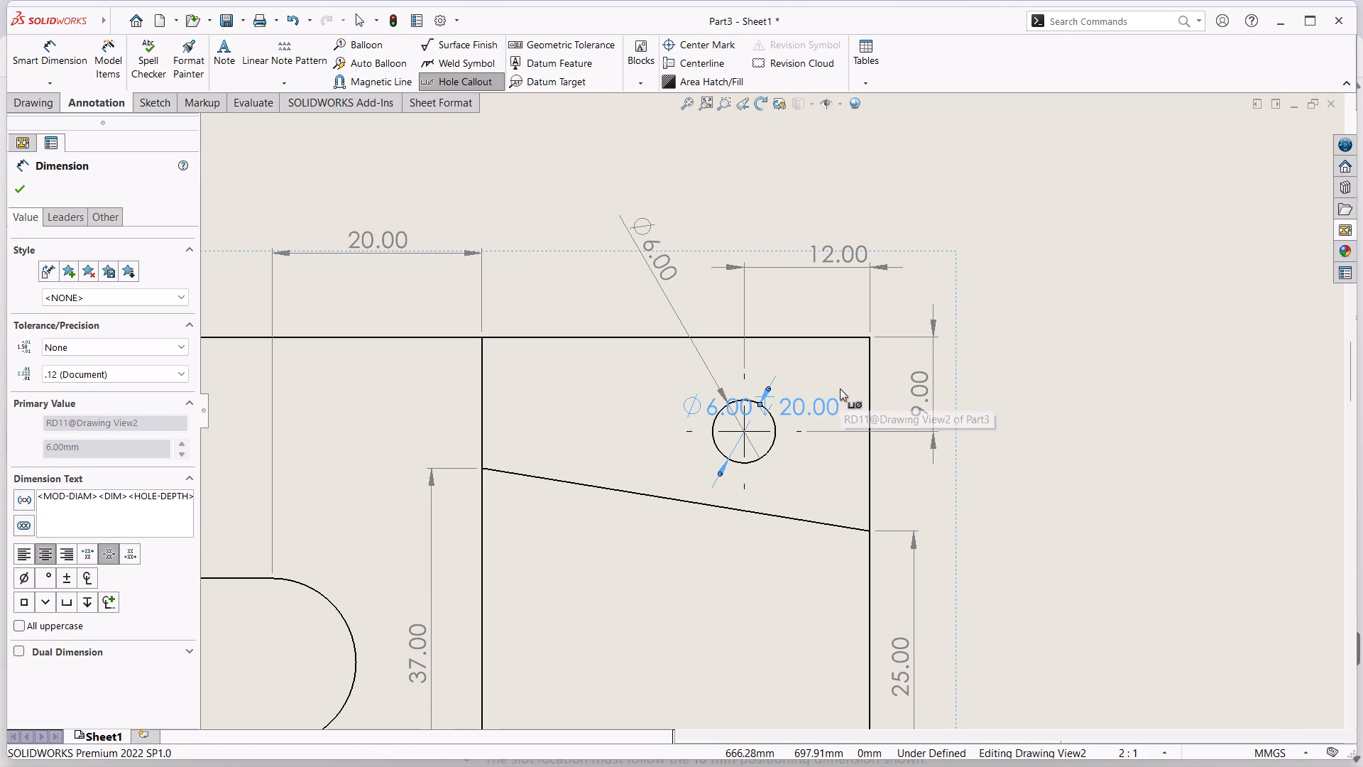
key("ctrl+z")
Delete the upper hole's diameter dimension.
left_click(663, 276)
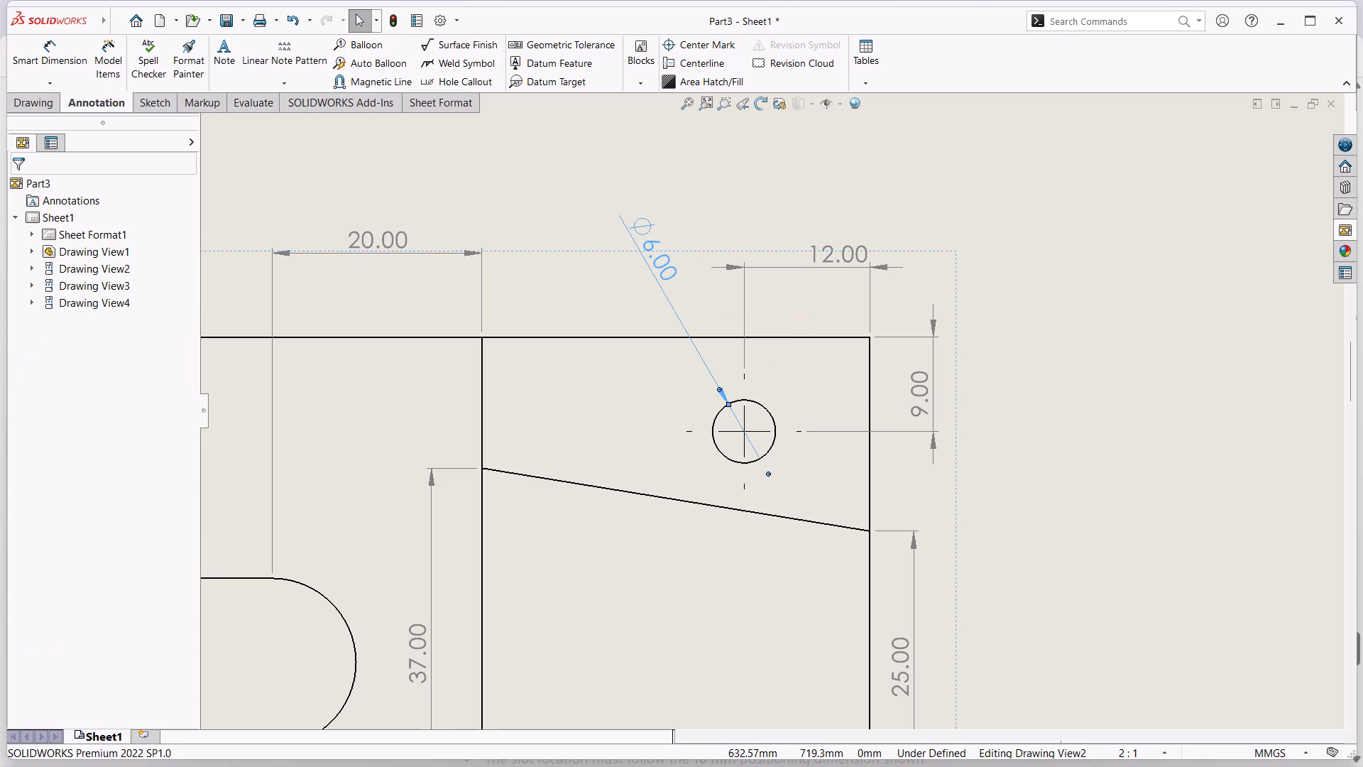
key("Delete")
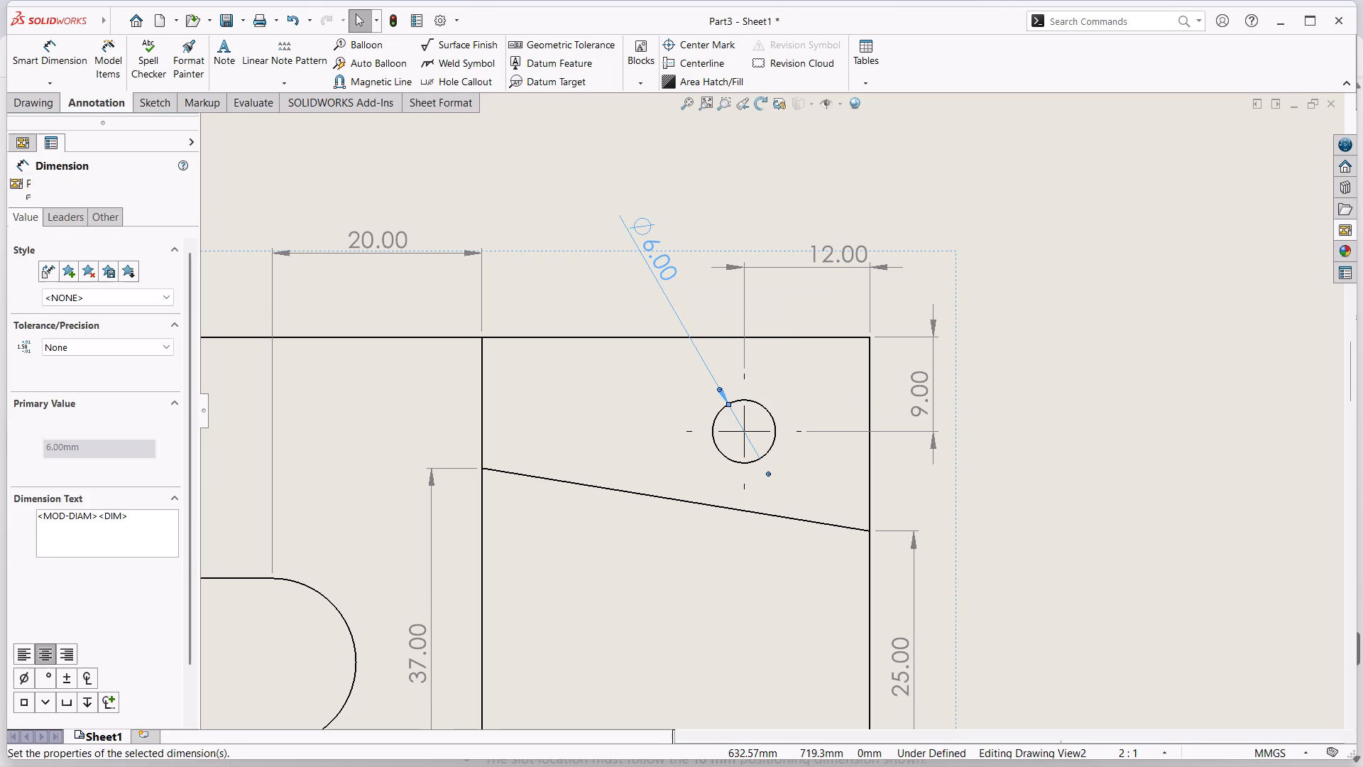
Add a hole callout to the upper hole in the top view, placing its text above and left of the hole.
left_click(472, 80)
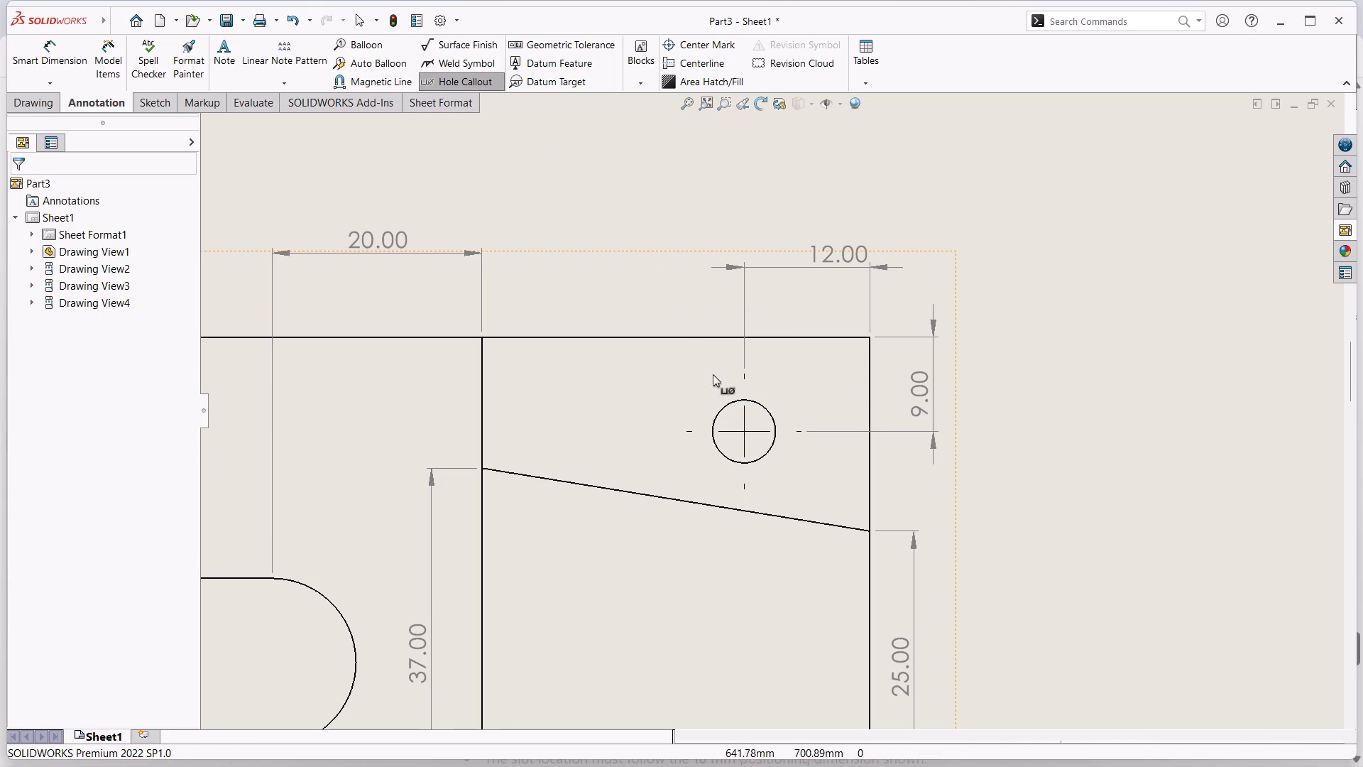
left_click(732, 403)
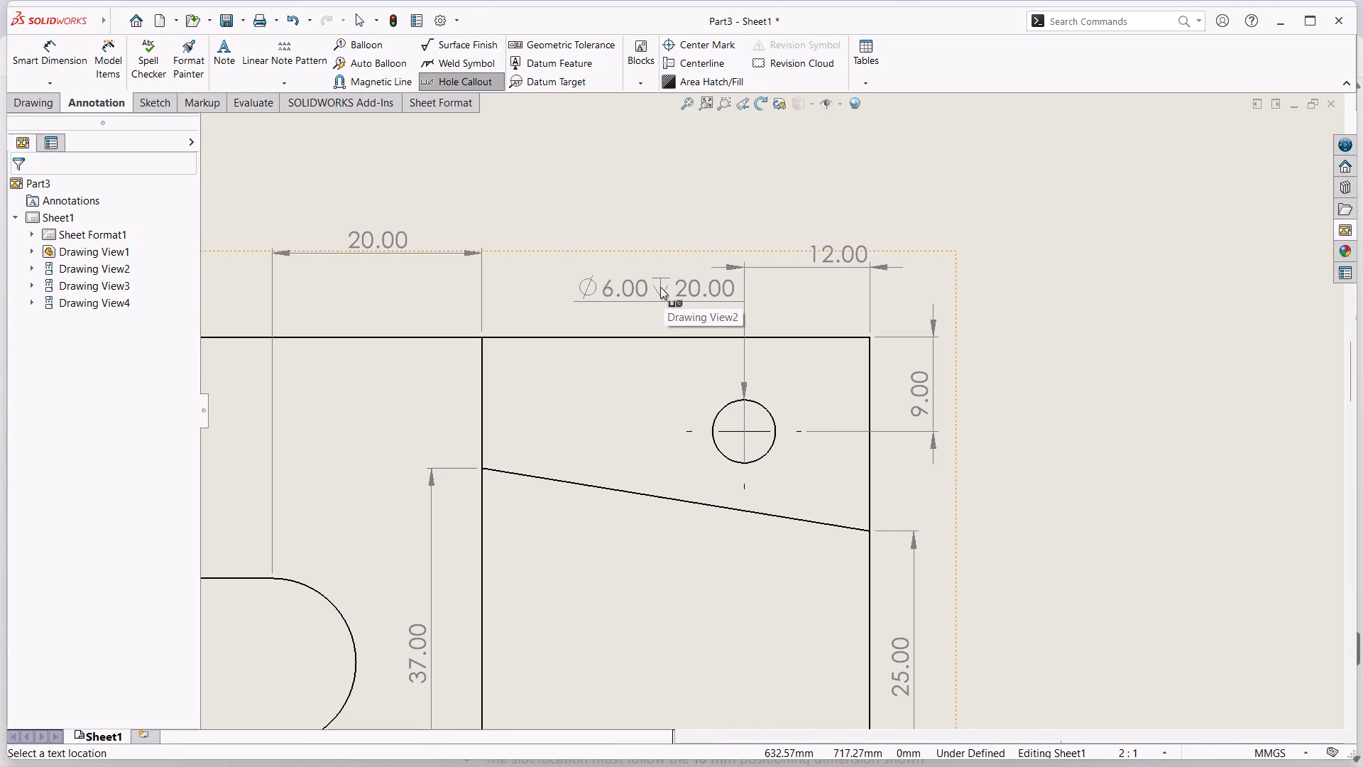
left_click(626, 282)
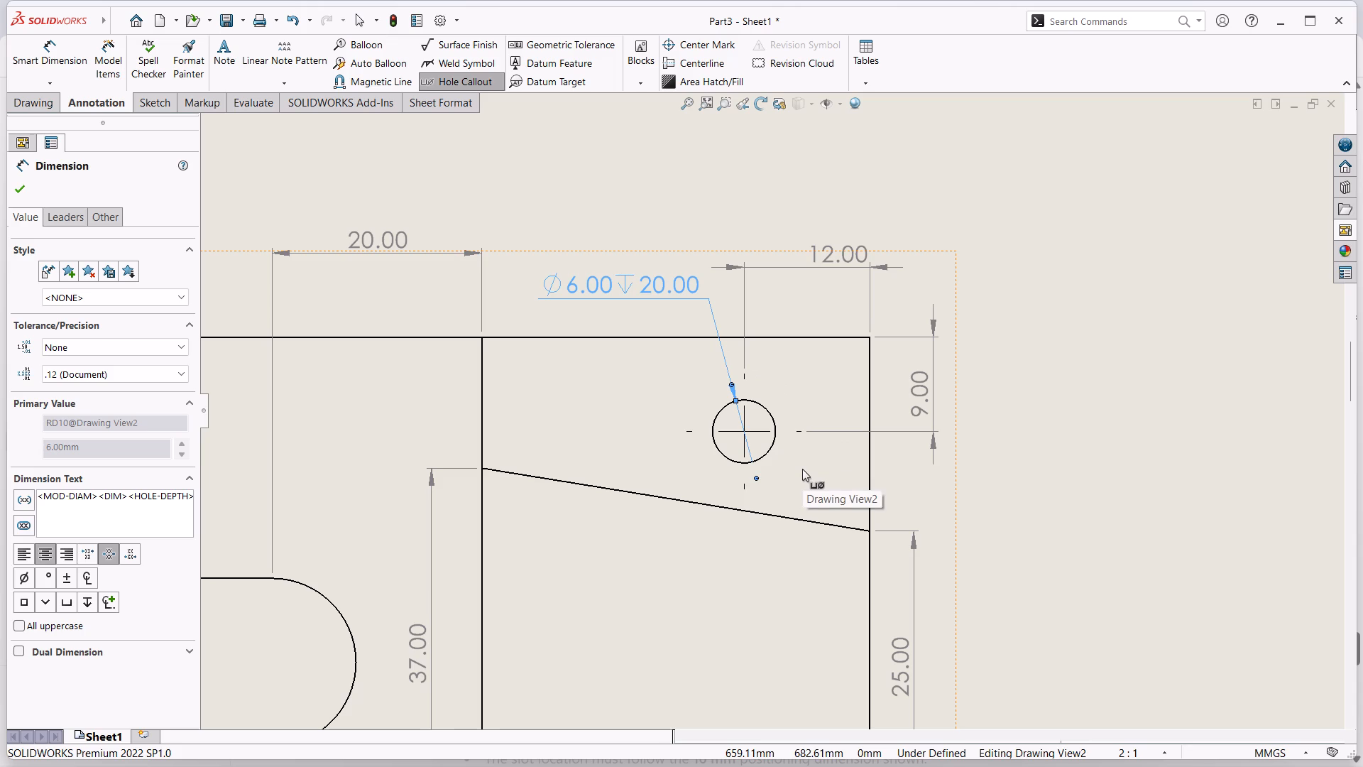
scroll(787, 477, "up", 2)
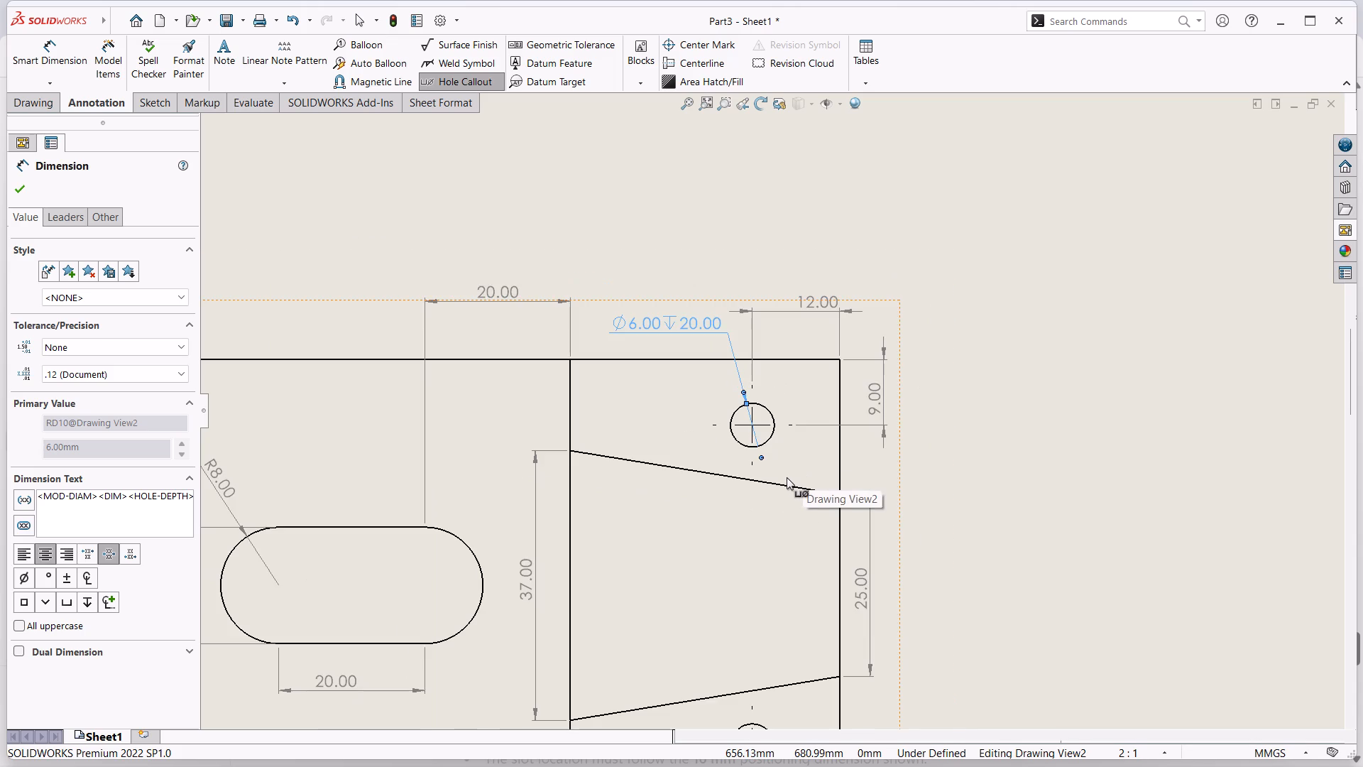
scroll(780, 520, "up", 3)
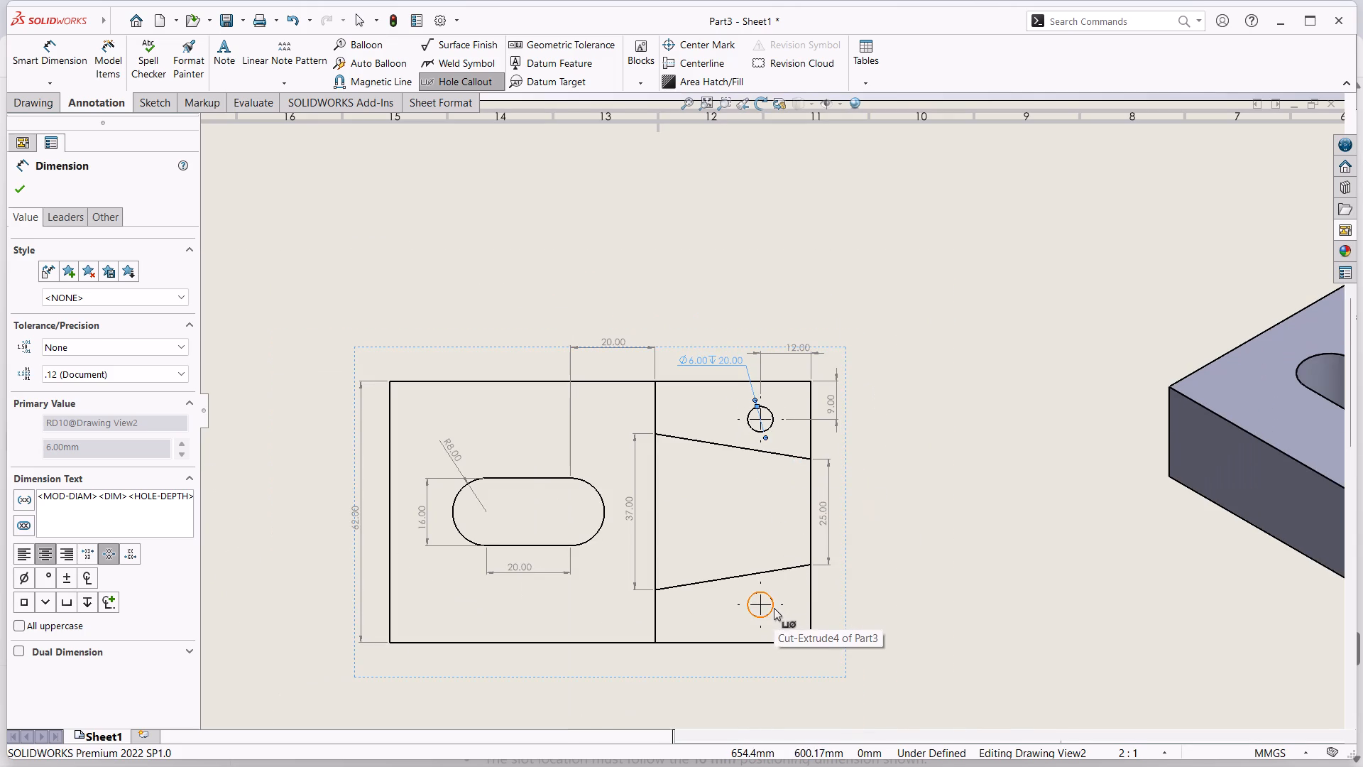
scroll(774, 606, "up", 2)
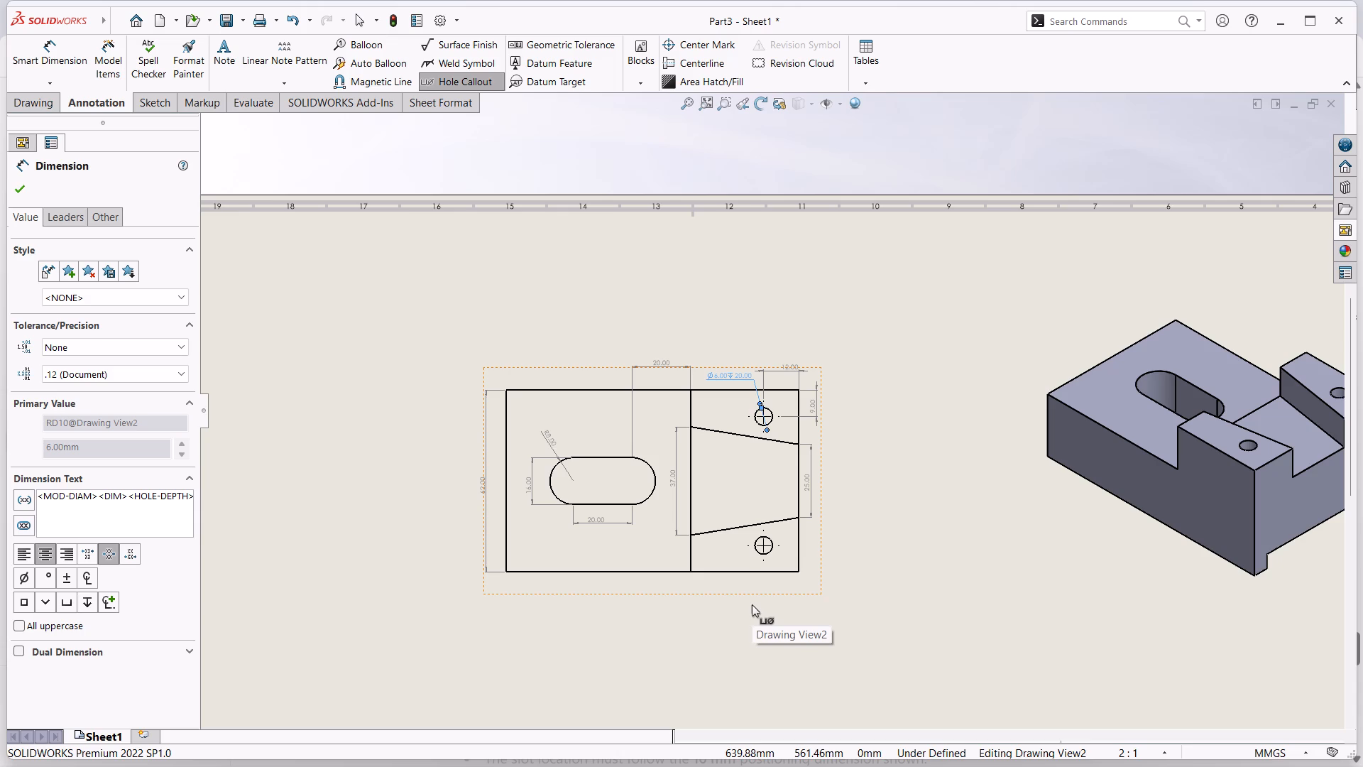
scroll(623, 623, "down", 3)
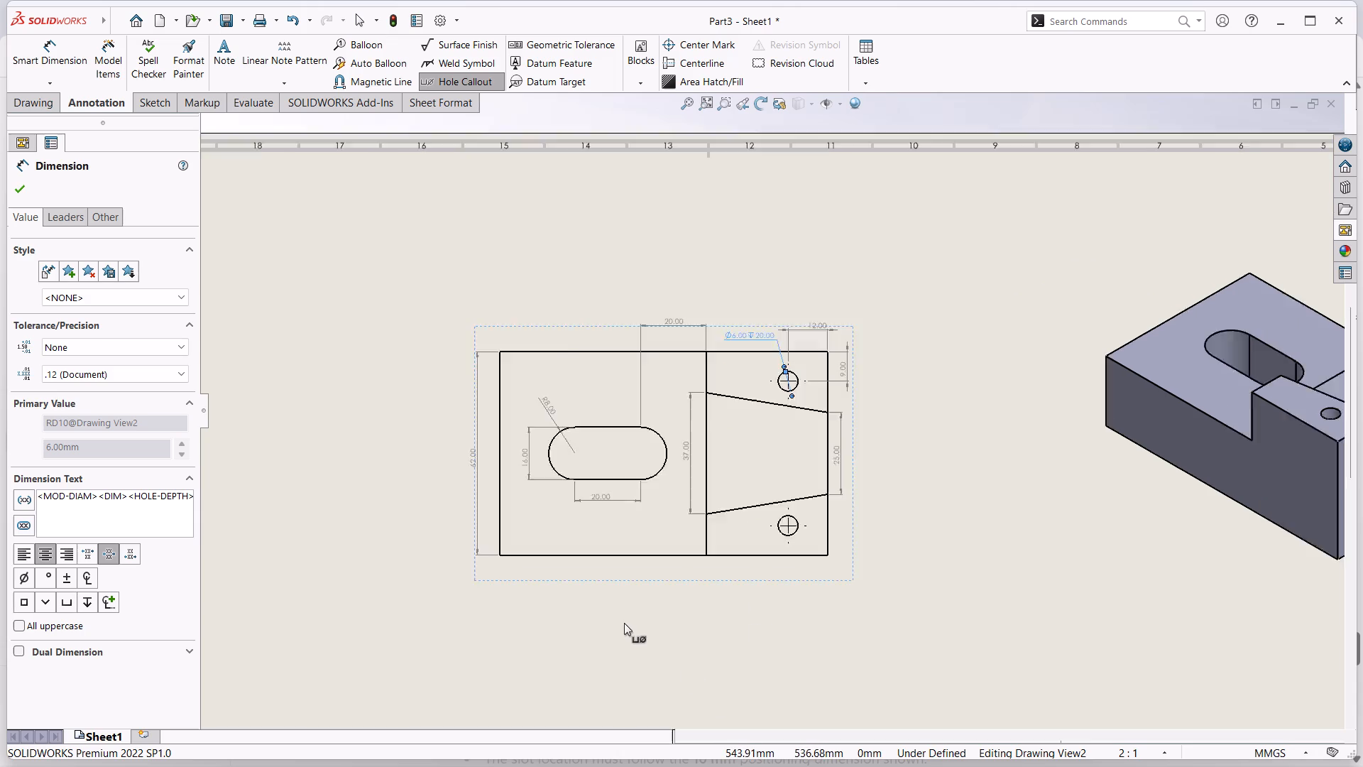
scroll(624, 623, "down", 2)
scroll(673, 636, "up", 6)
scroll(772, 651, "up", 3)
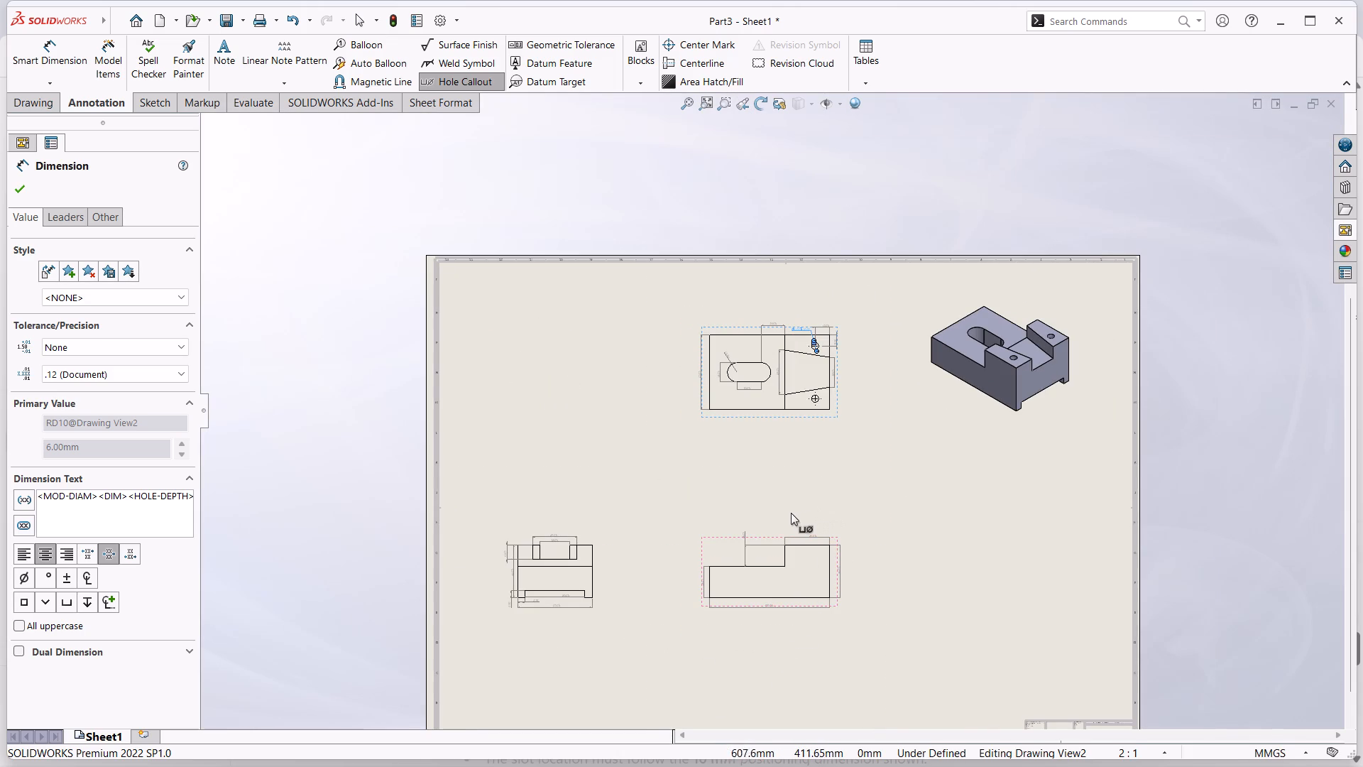
Save all modified documents, saving the drawing in Adobe Portable Document Format (*.pdf) as Part3 in the current folder.
key("ctrl+s")
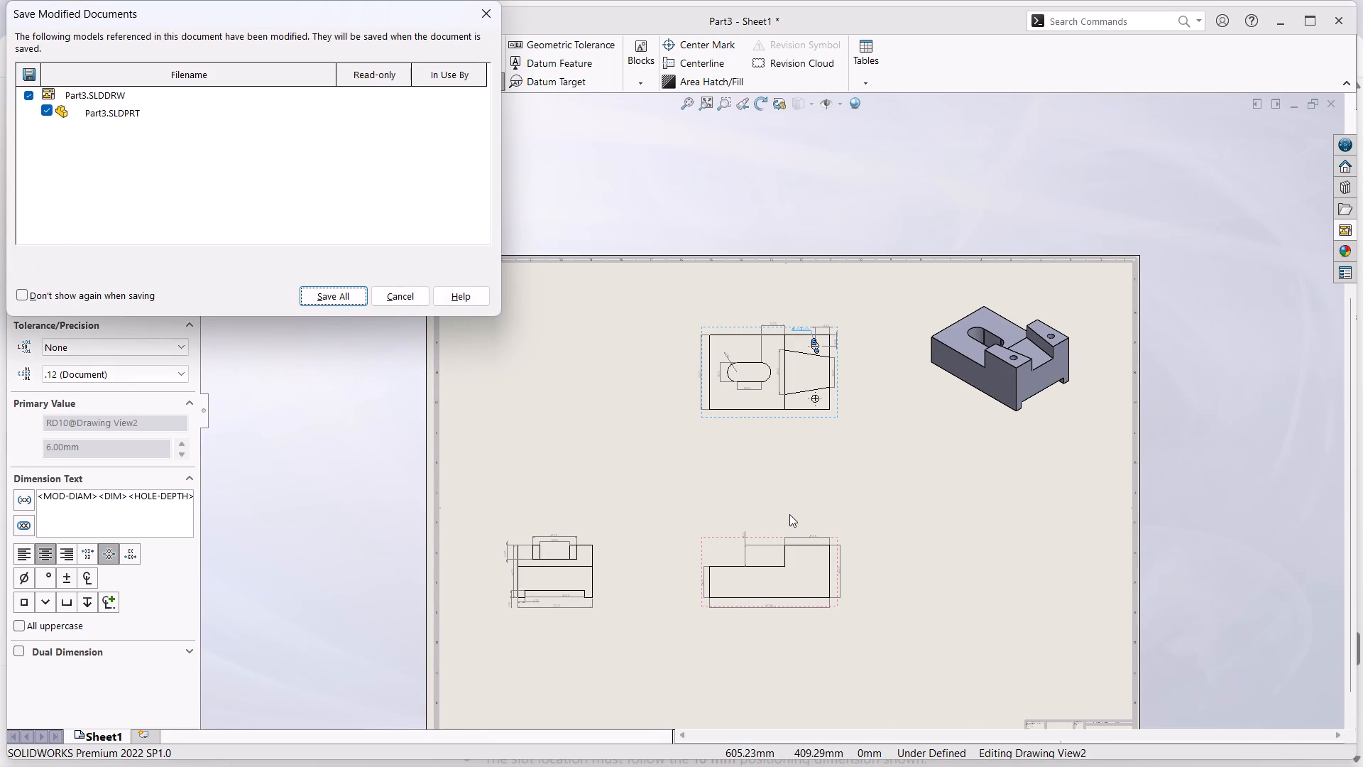
left_click(330, 300)
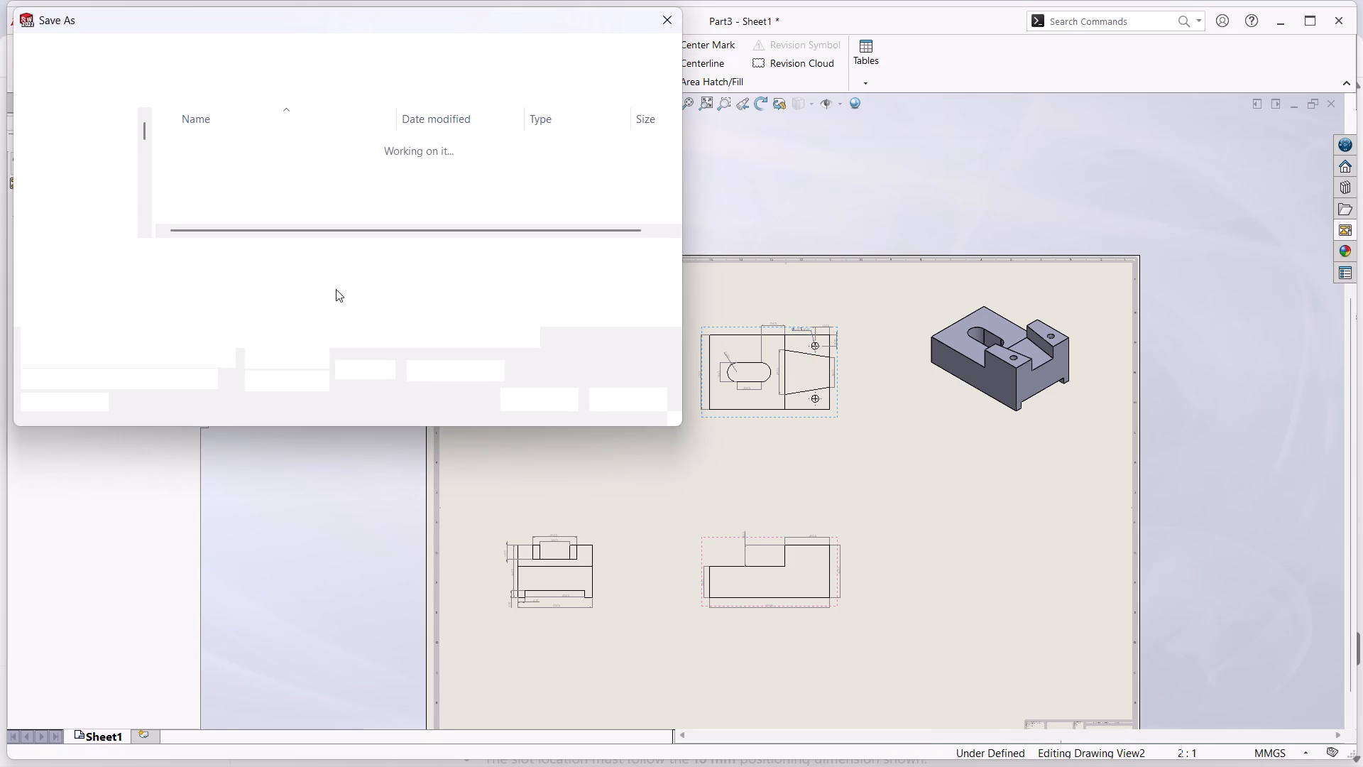
left_click(379, 283)
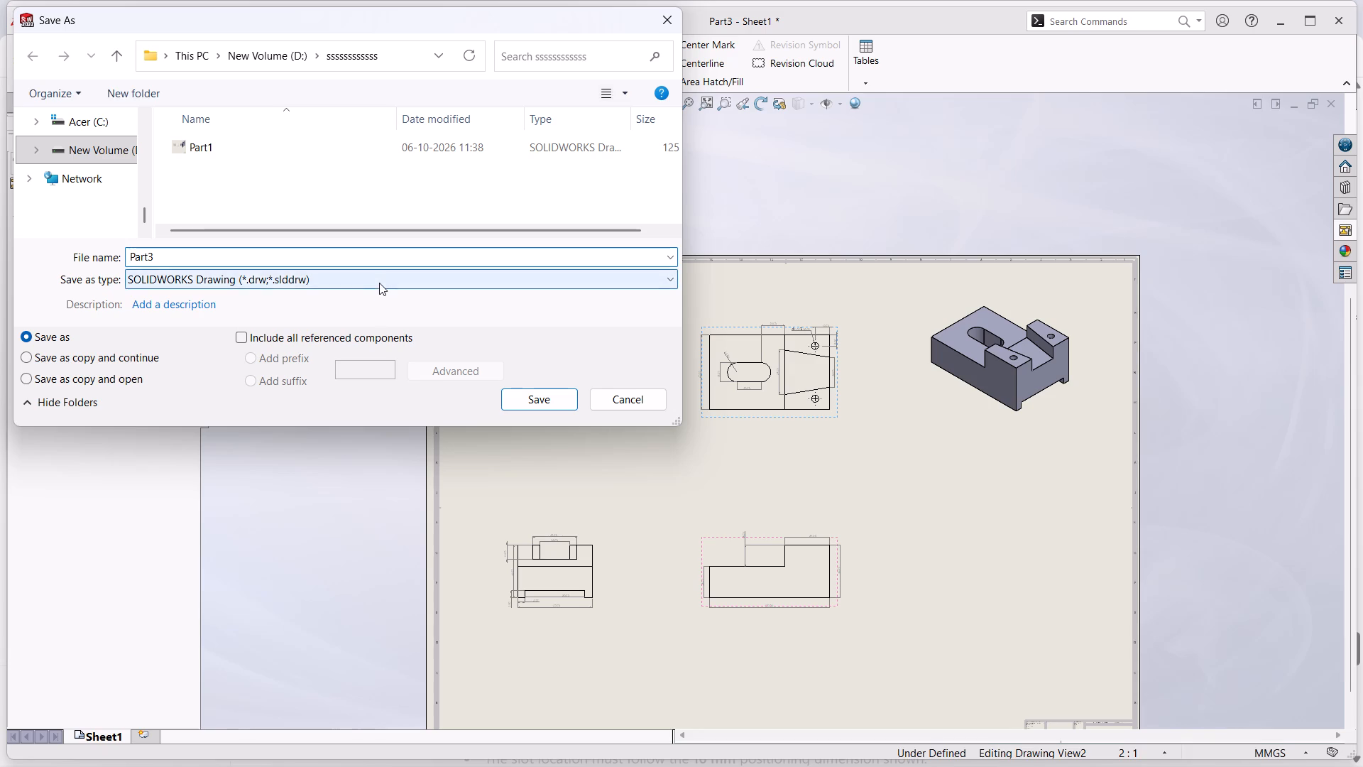
left_click(384, 344)
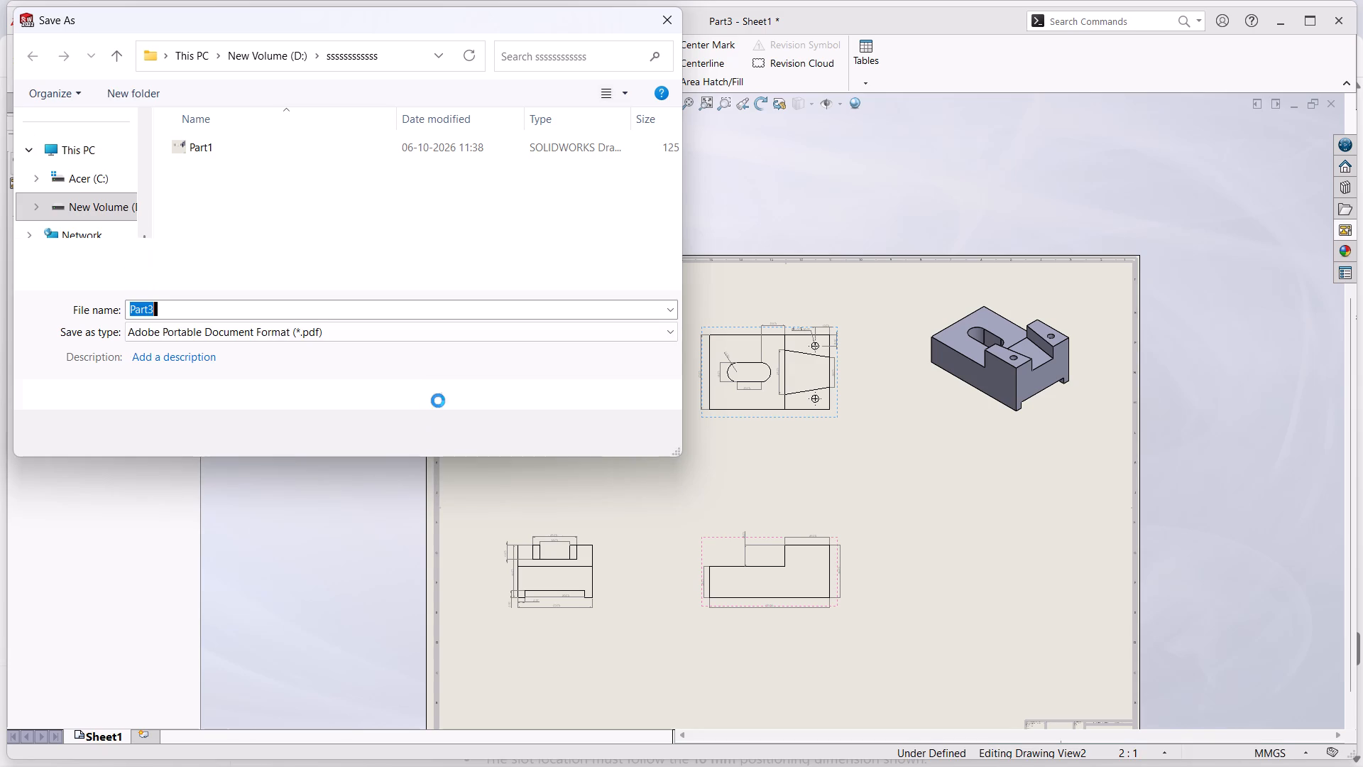
left_click(532, 435)
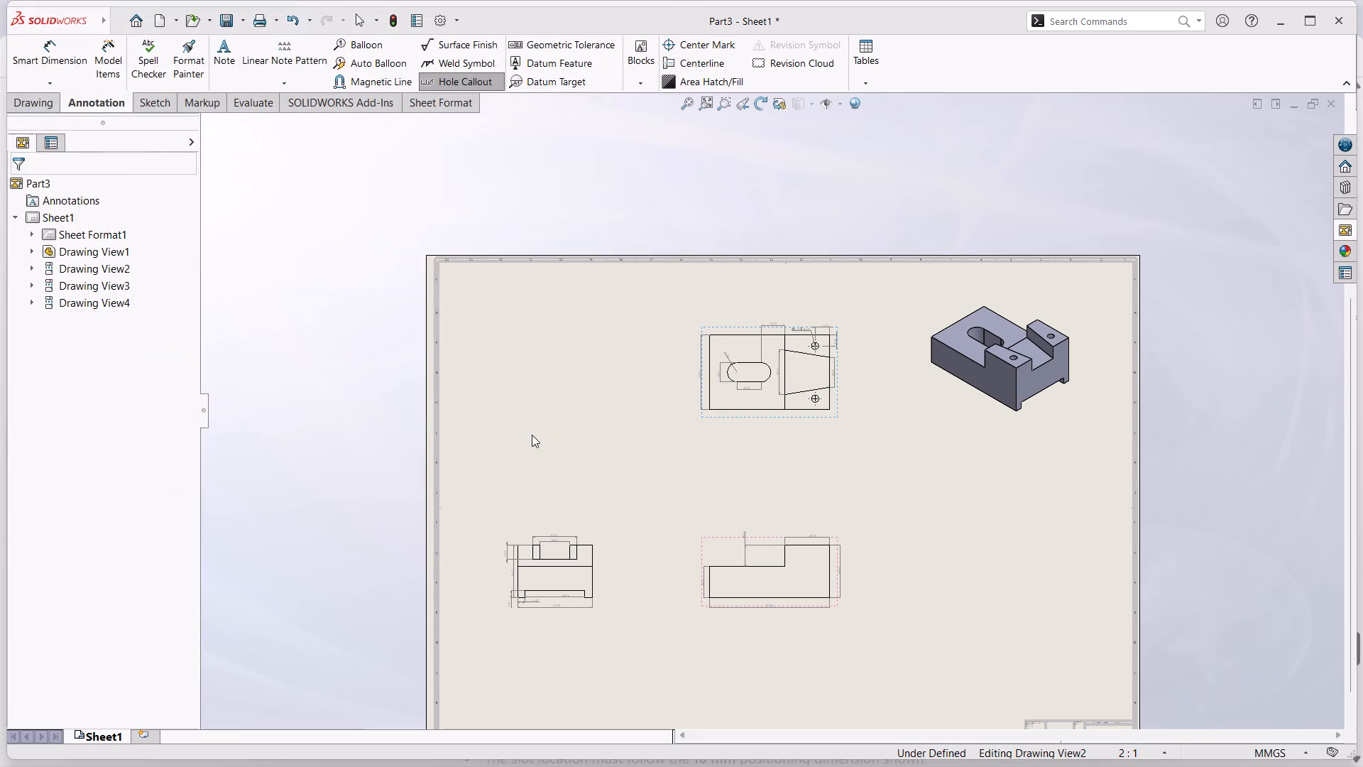